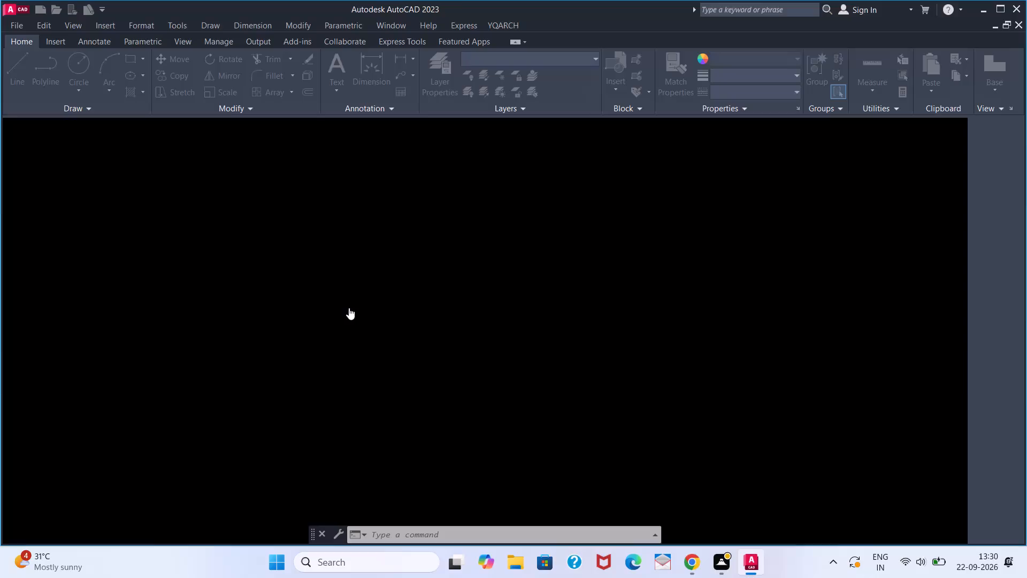
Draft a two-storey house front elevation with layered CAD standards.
Set the drawing units' length type to Engineering with 0'-0" precision.
text(UN)
key(Return)
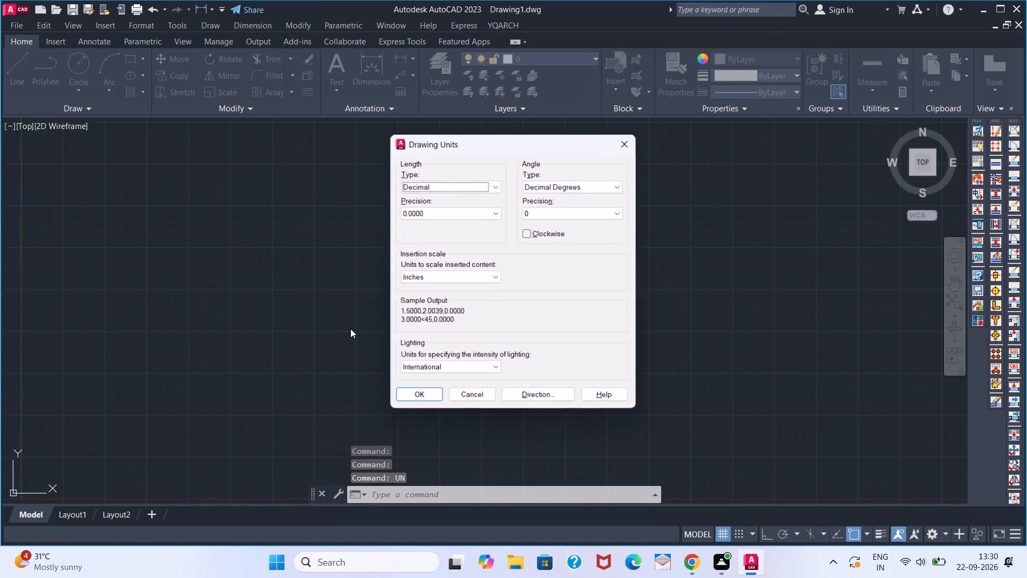
click(453, 194)
click(458, 188)
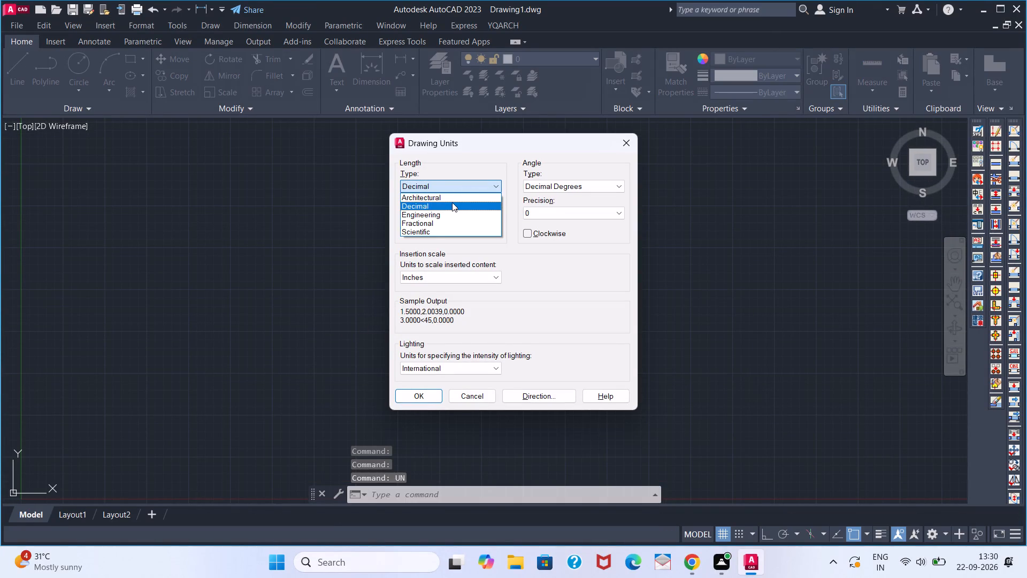
click(448, 211)
click(448, 211)
click(441, 227)
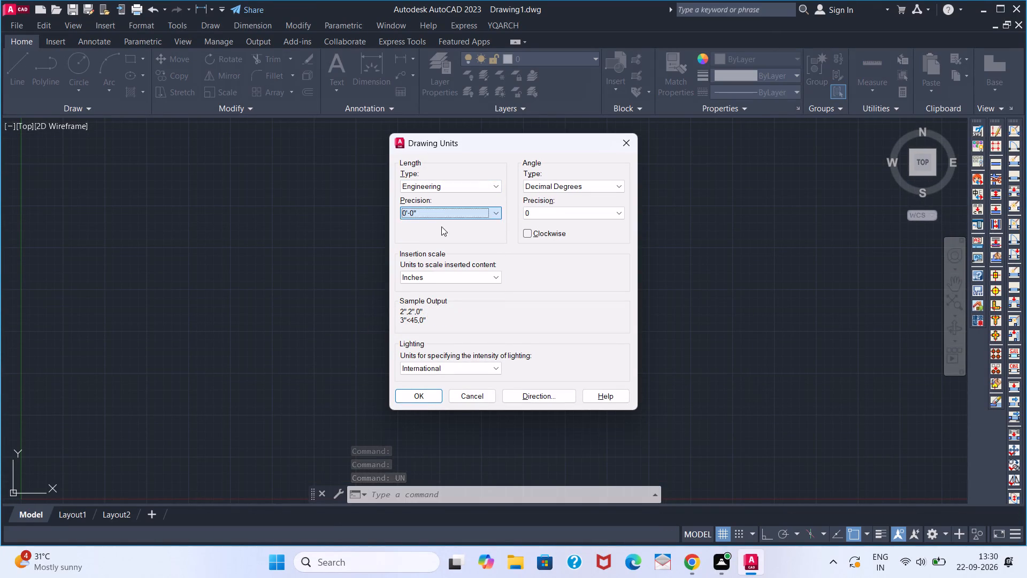
click(425, 396)
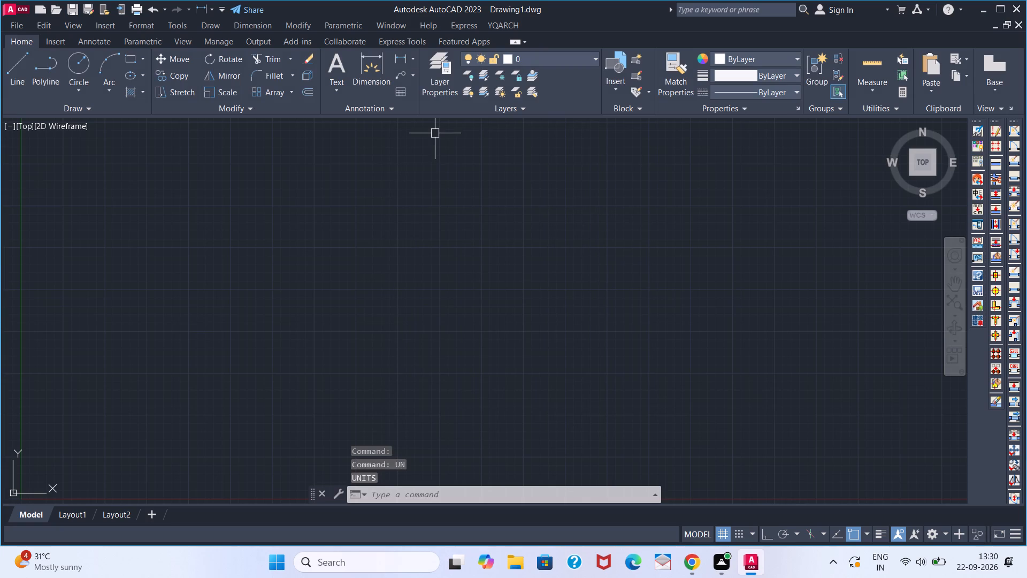
Set the model space limits from lower corner 0,0 to upper corner 100',100'.
text(LIM)
key(Return)
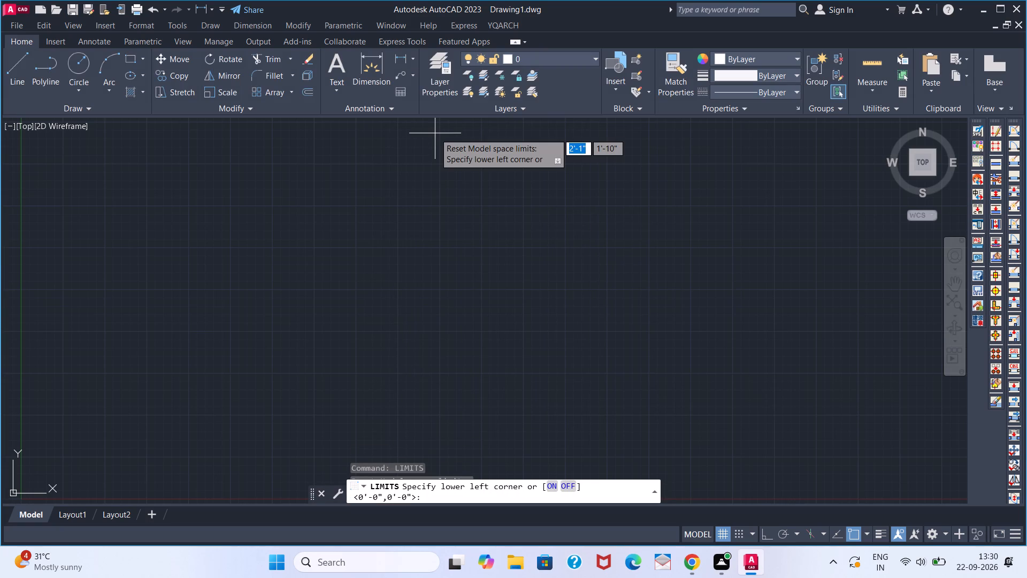
key(0)
text(,0)
key(Return)
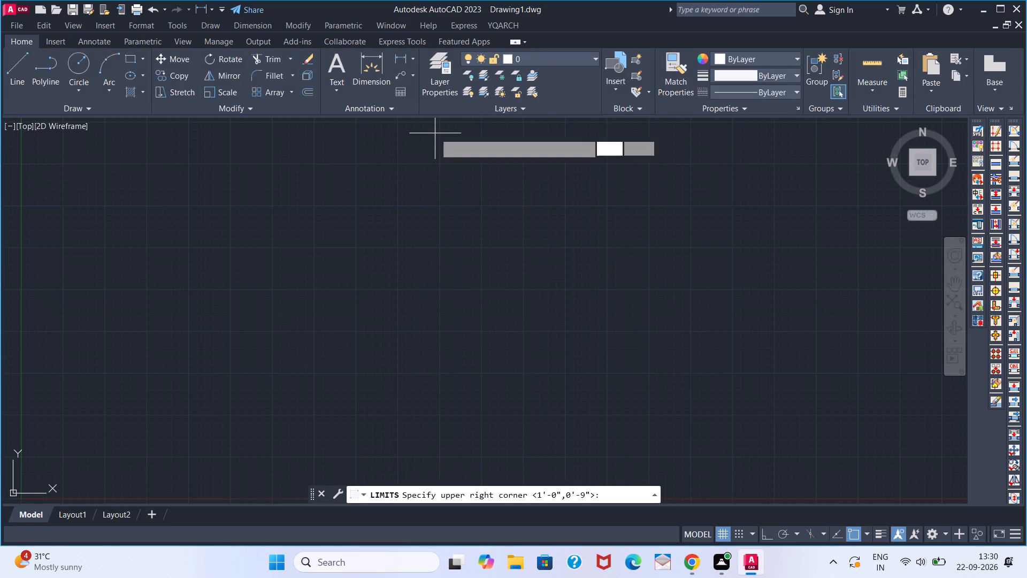
text(100)
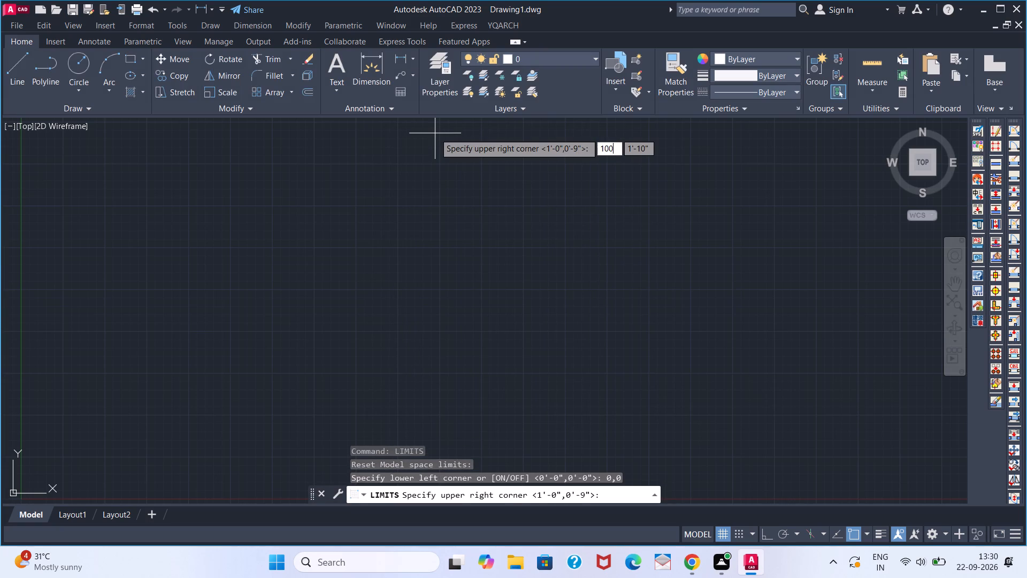
key(apostrophe)
text(,100)
key(apostrophe)
key(Return)
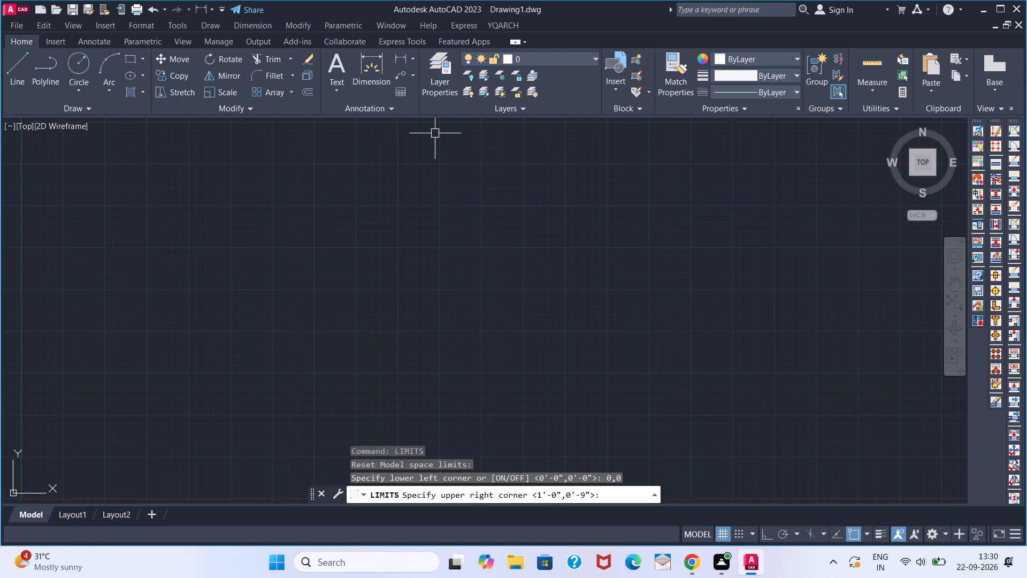
Draw one horizontal construction line a little above the drawing's X axis.
key(z)
key(Return)
key(a)
key(Return)
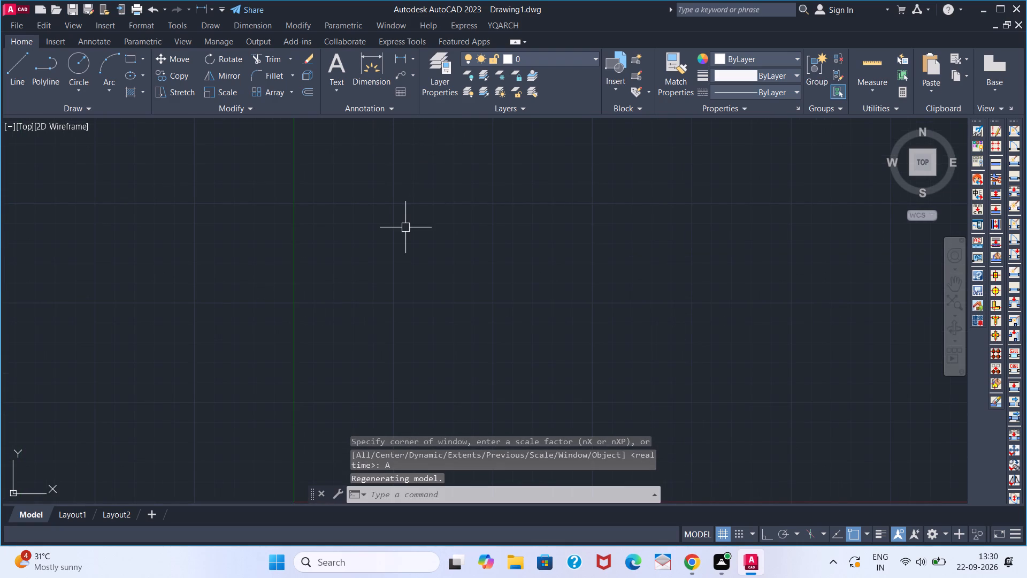
text(XL)
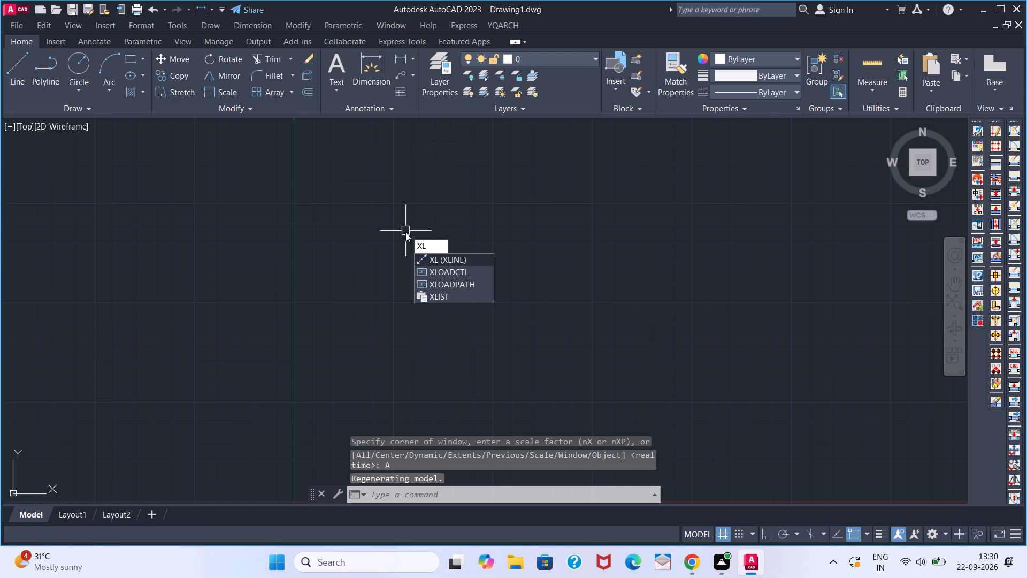
key(Return)
key(h)
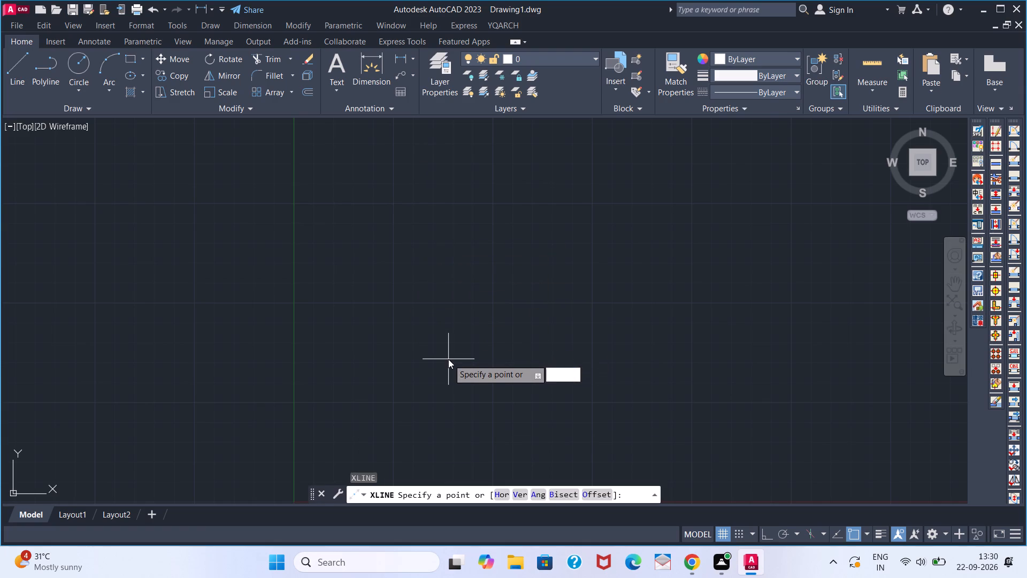
key(Return)
click(448, 359)
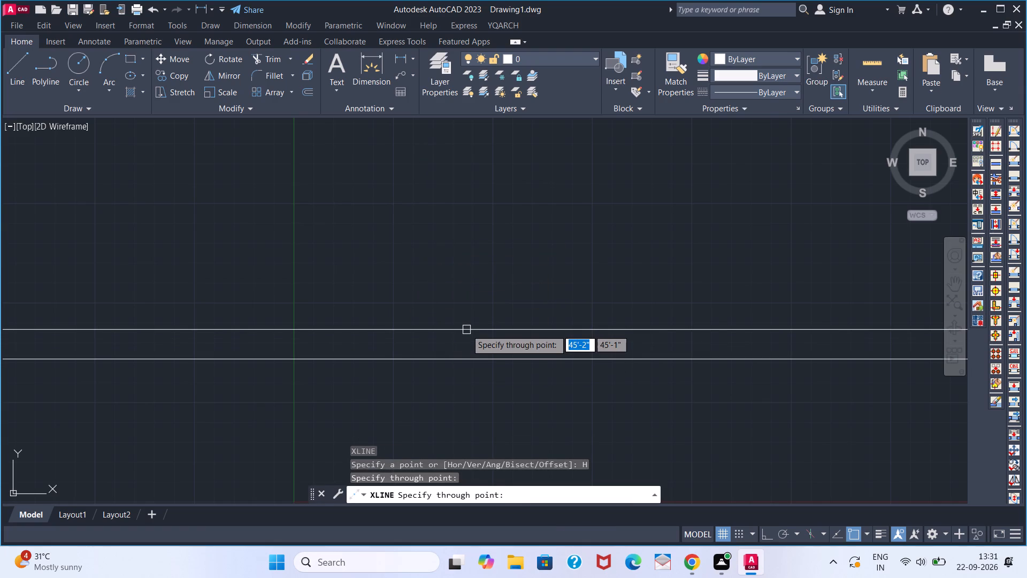
scroll(466, 330, down, 2)
key(Escape)
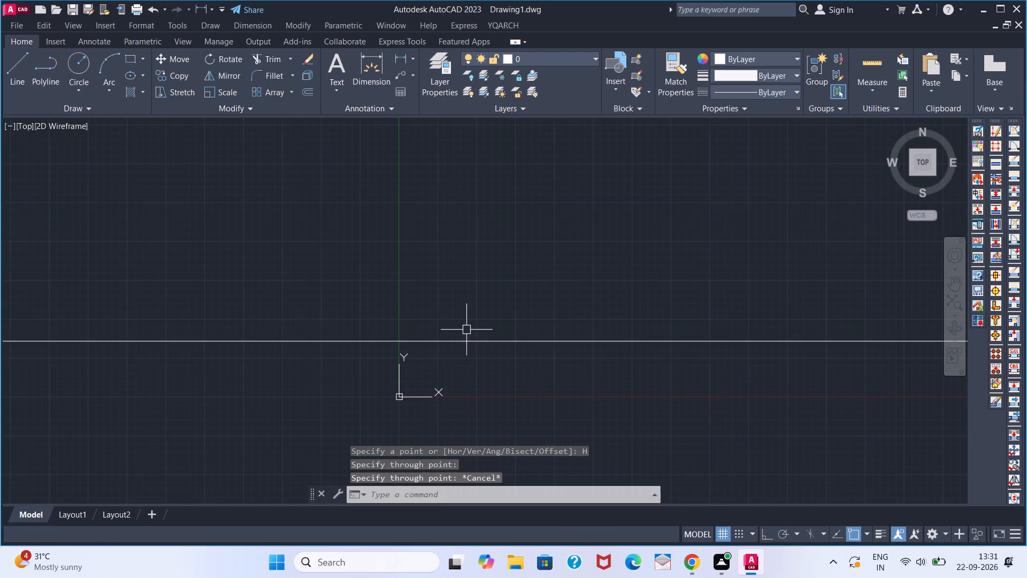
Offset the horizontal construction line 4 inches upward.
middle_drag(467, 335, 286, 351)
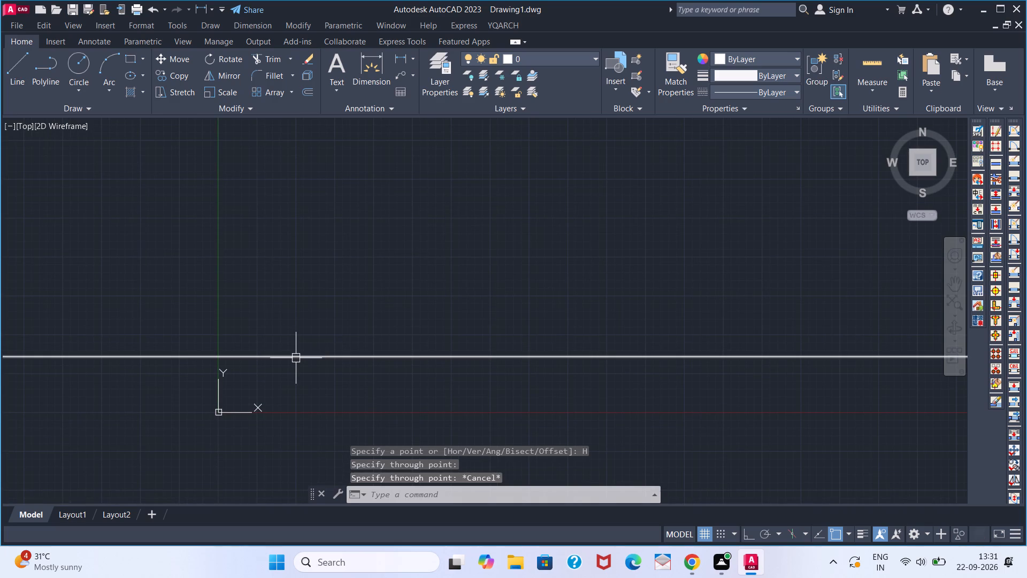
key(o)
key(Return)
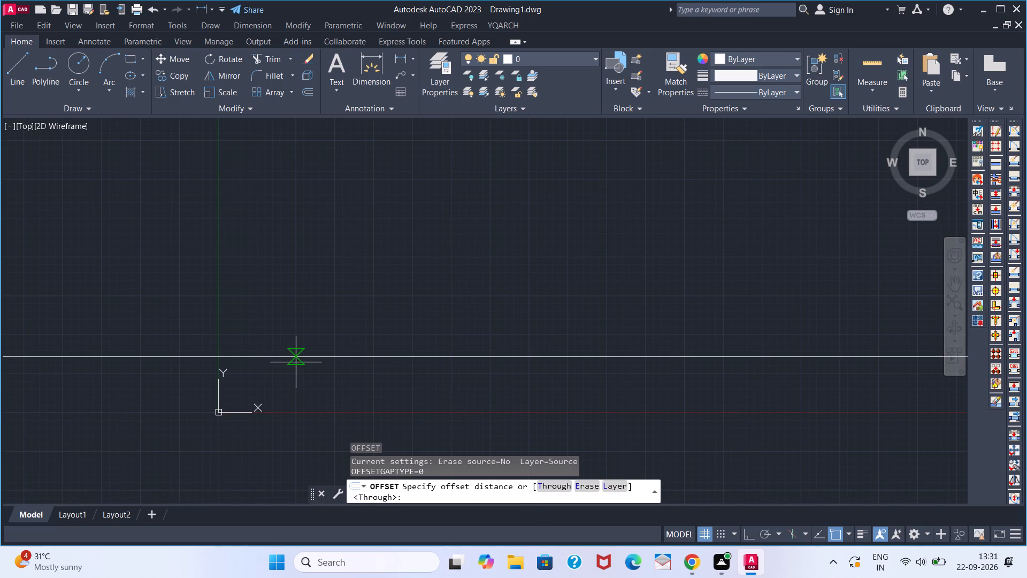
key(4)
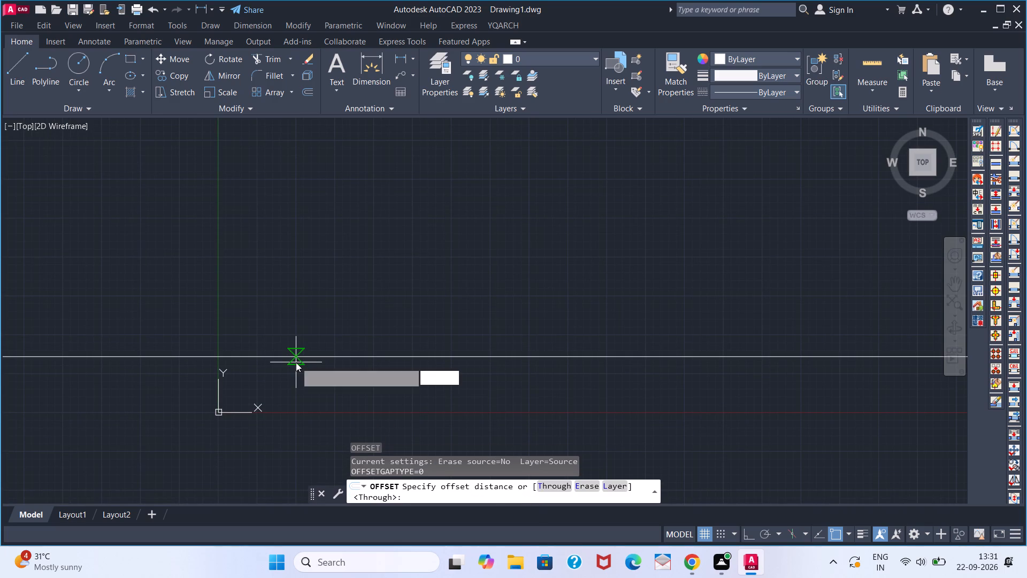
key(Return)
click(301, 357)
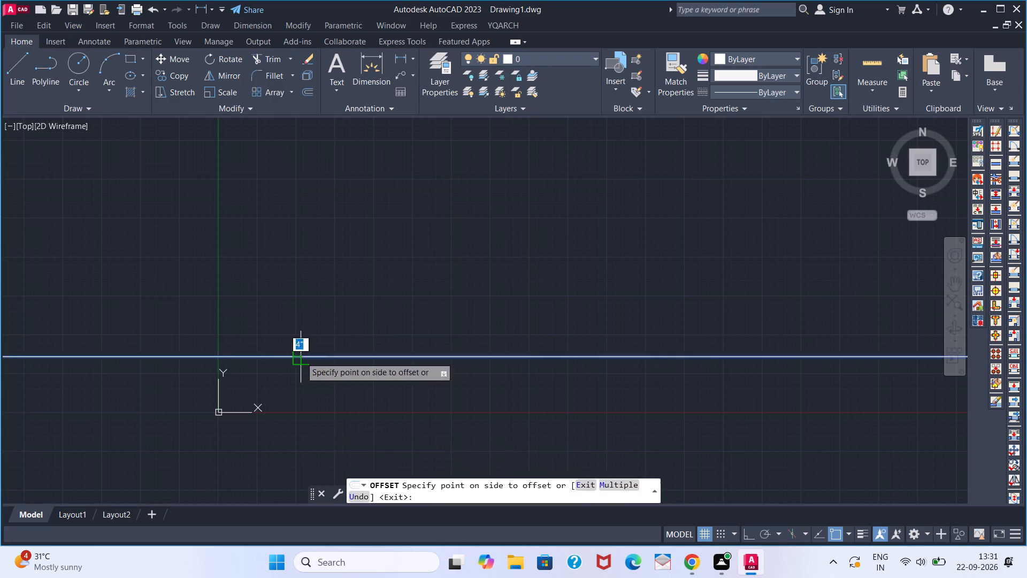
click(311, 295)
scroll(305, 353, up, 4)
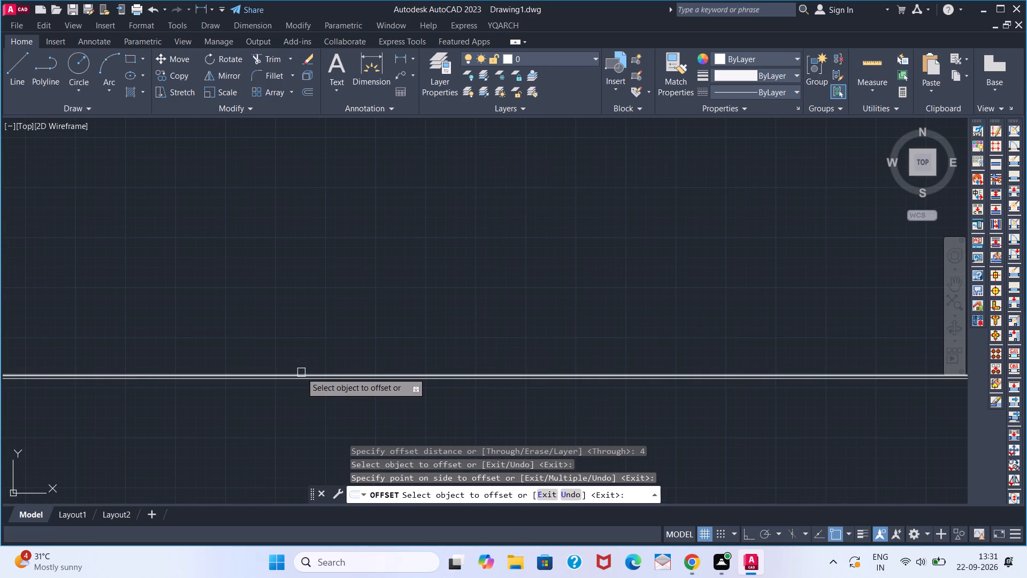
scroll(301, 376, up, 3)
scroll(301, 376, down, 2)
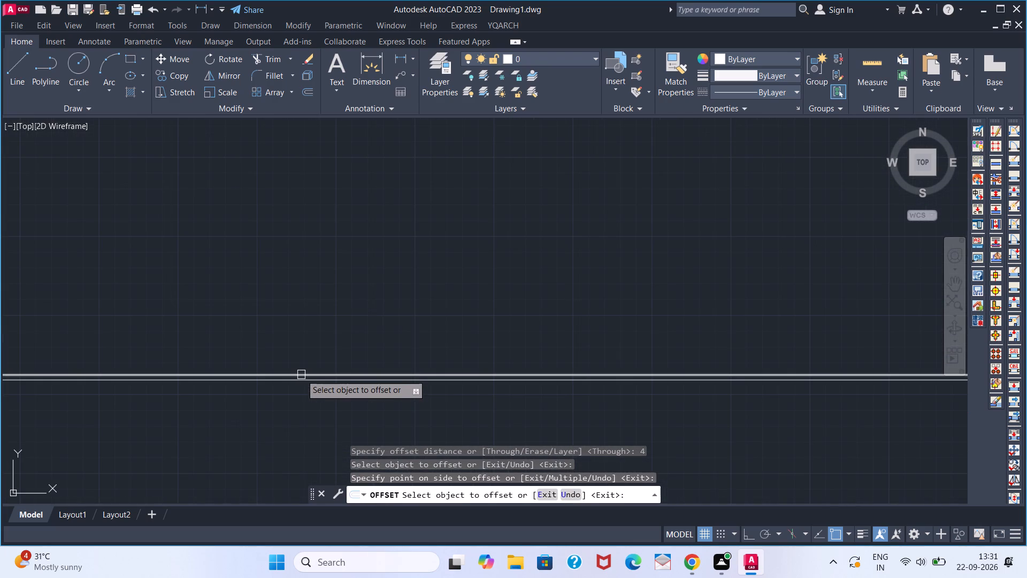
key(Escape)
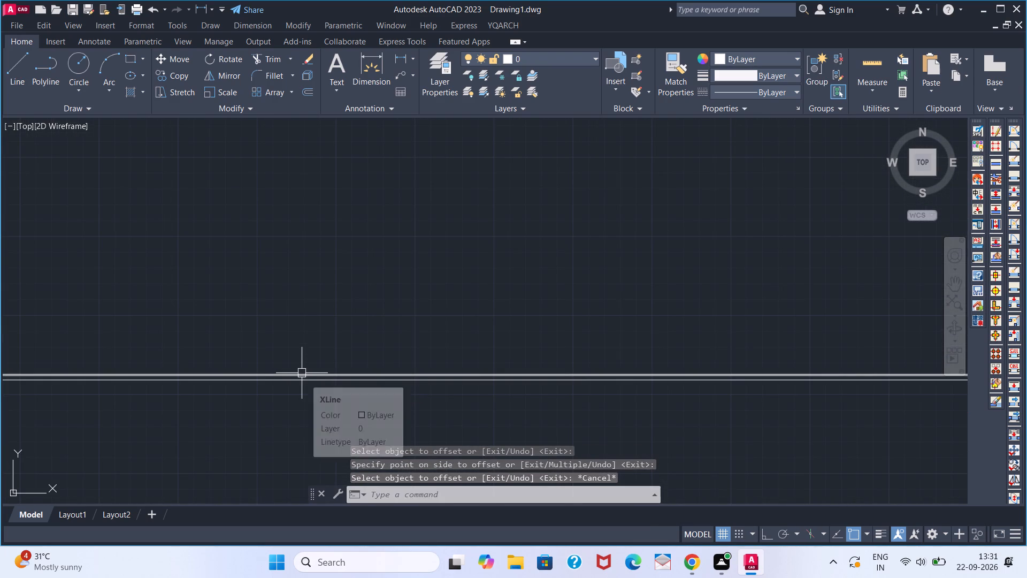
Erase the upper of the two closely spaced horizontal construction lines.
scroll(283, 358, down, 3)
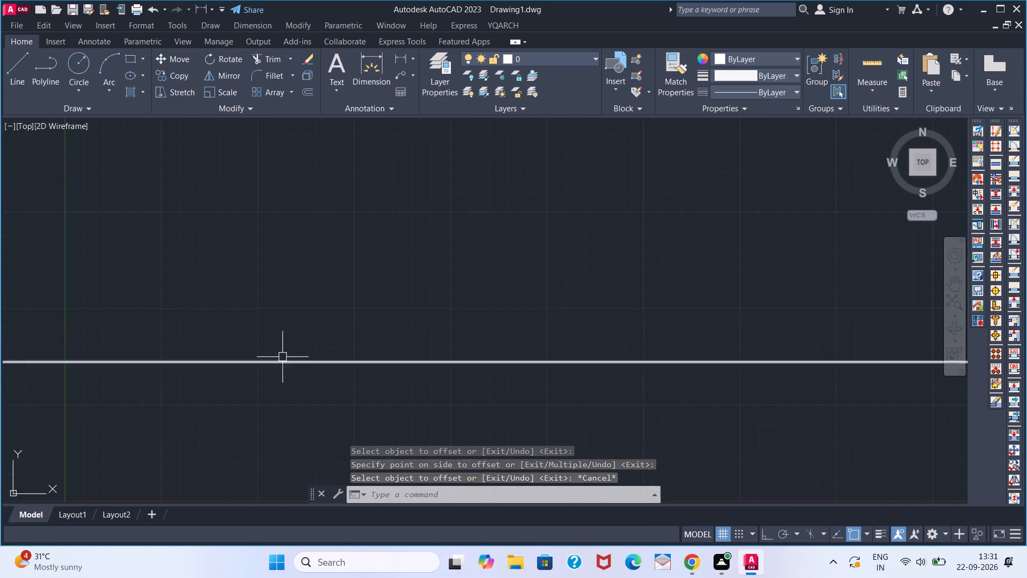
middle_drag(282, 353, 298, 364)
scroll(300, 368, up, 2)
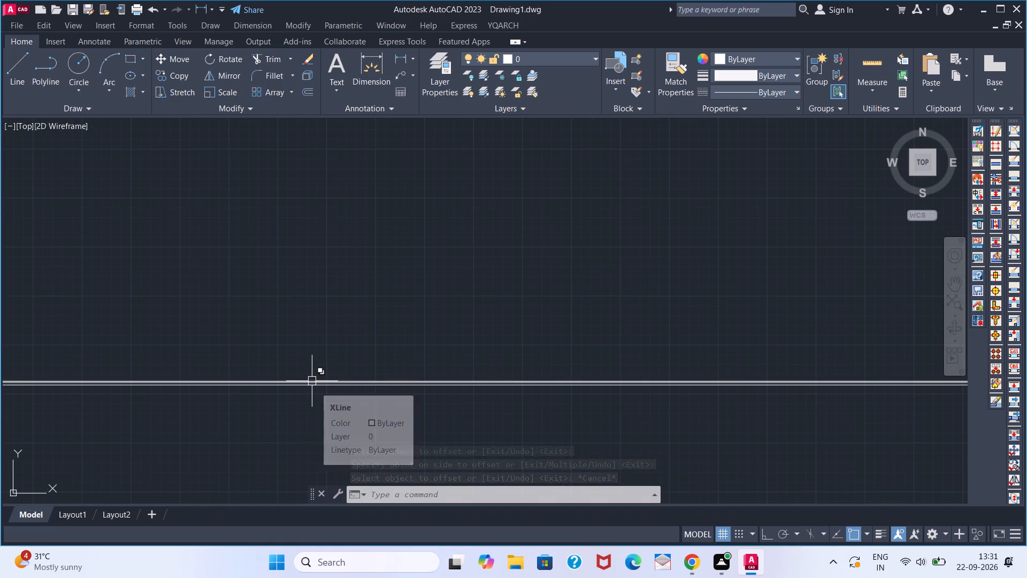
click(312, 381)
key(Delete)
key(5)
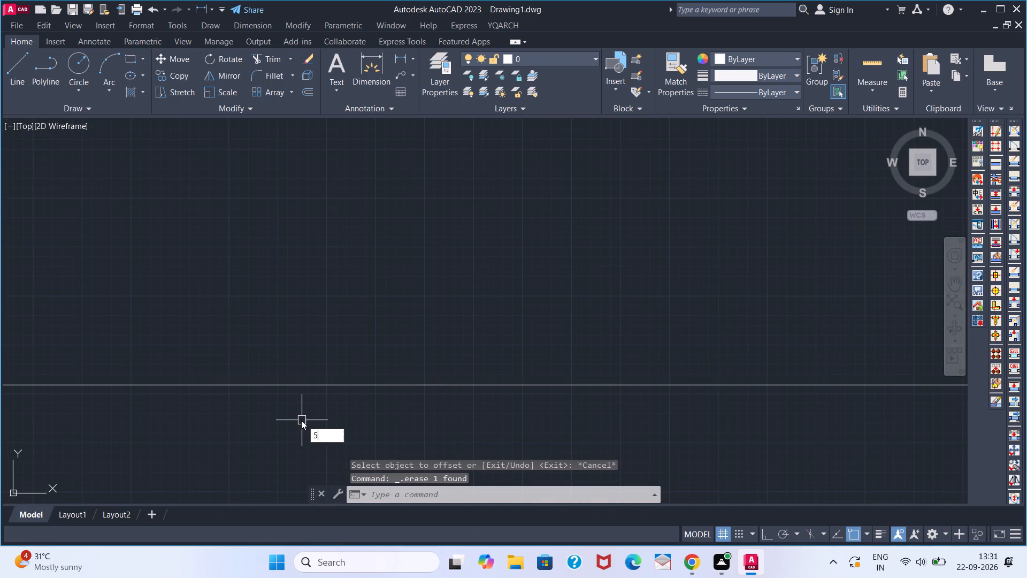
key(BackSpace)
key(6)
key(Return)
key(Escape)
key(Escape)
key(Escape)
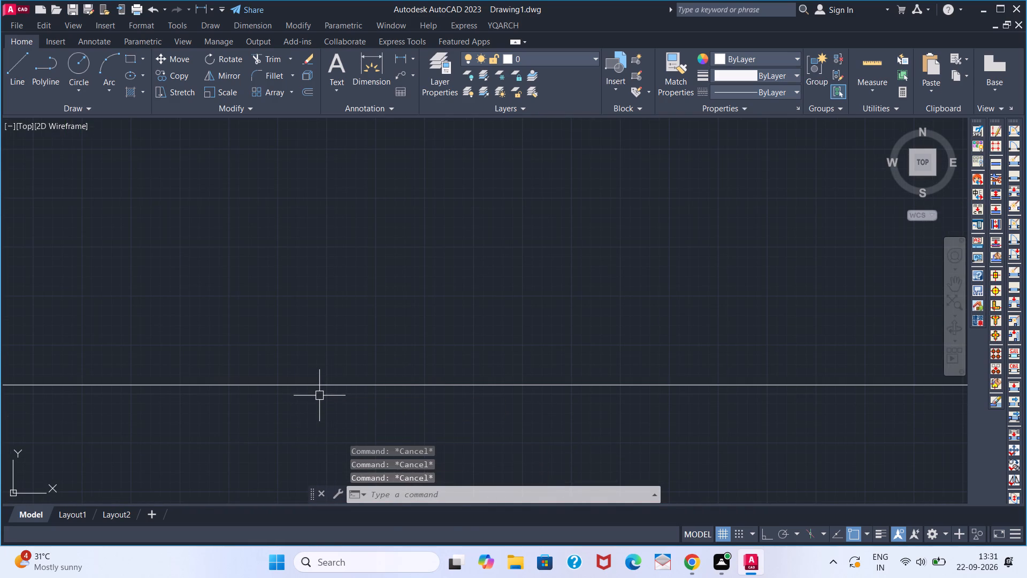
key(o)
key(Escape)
Turn on the command log file with LOGFILEON.
text(LO)
key(g)
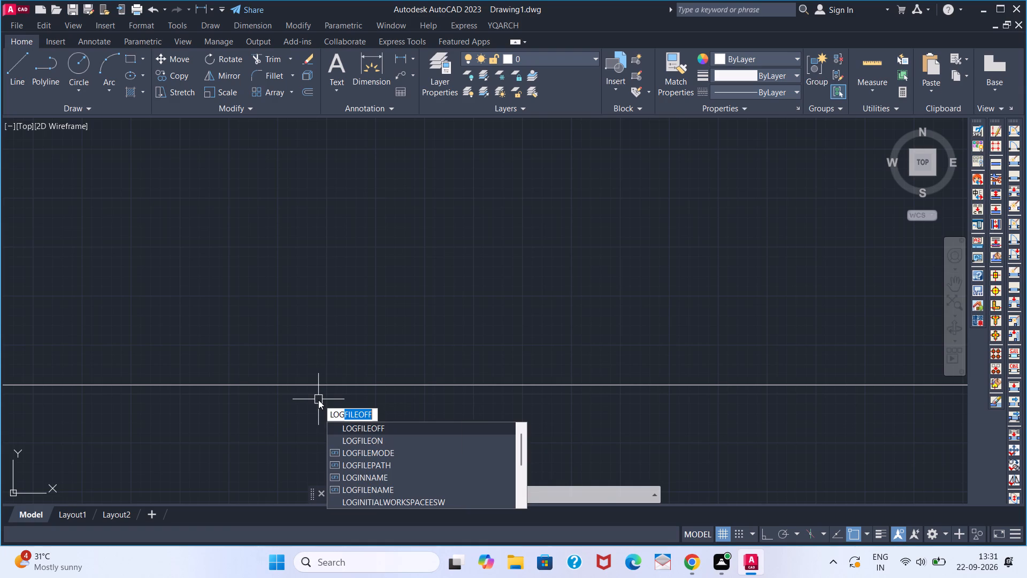
key(Down)
key(Return)
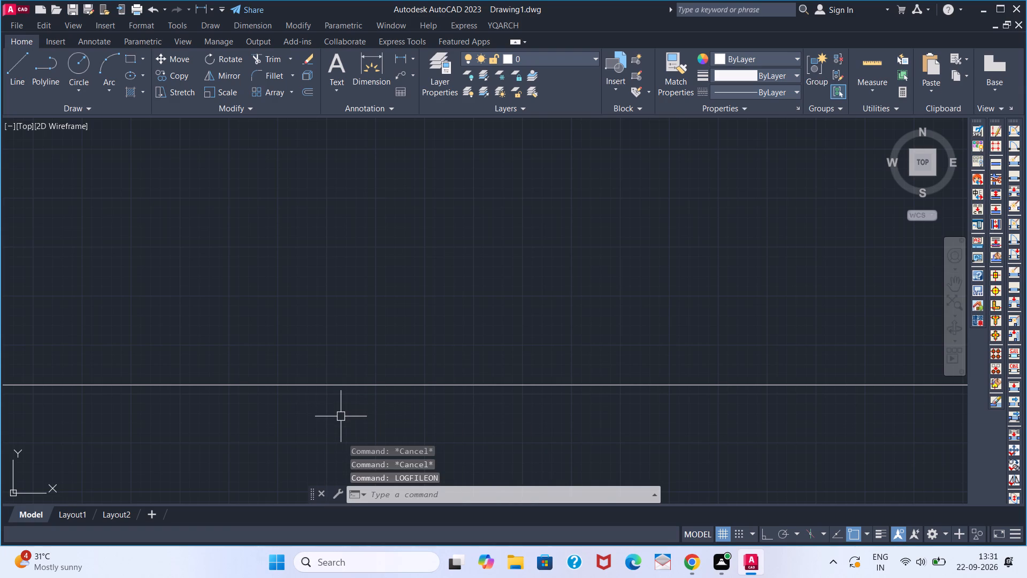
Offset the remaining horizontal construction line 6 inches upward.
key(o)
key(Return)
key(6)
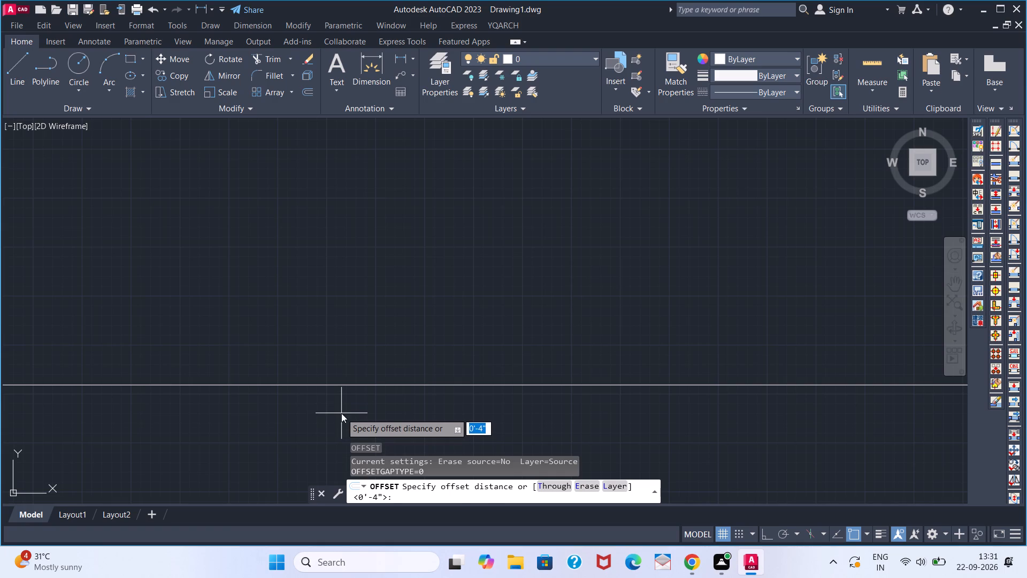
key(Return)
click(344, 386)
click(347, 308)
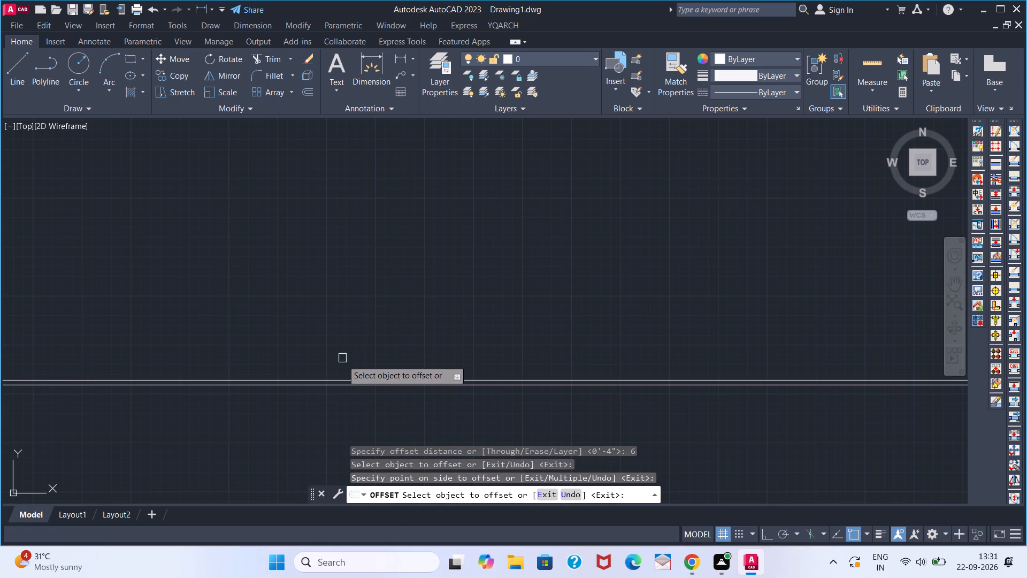
Offset the upper line of the 6-inch pair 10' upward.
click(341, 376)
text(10')
key(Return)
Offset the topmost horizontal construction line 5 inches upward and end the Offset command.
scroll(346, 311, down, 1)
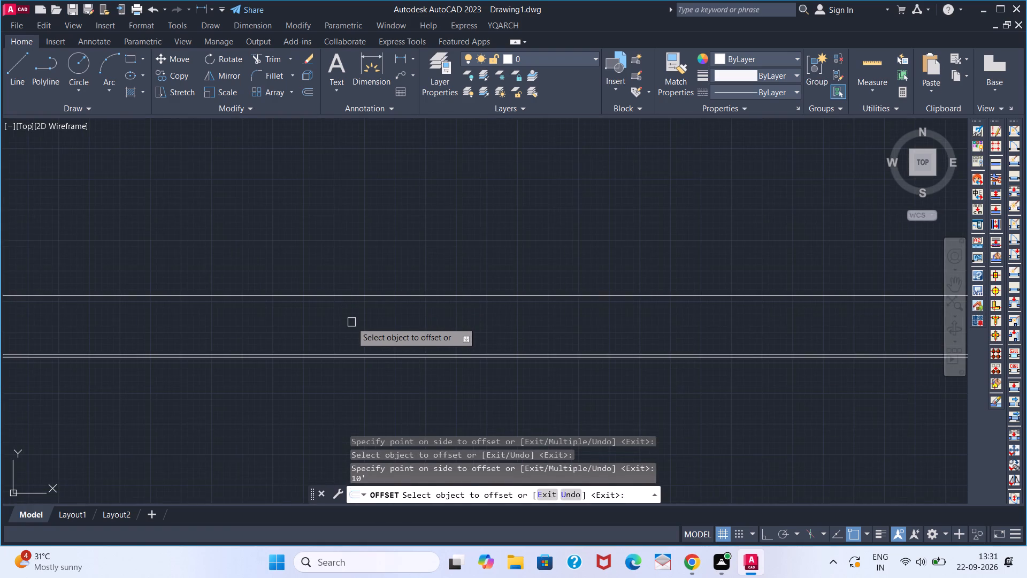
scroll(350, 322, up, 1)
click(361, 283)
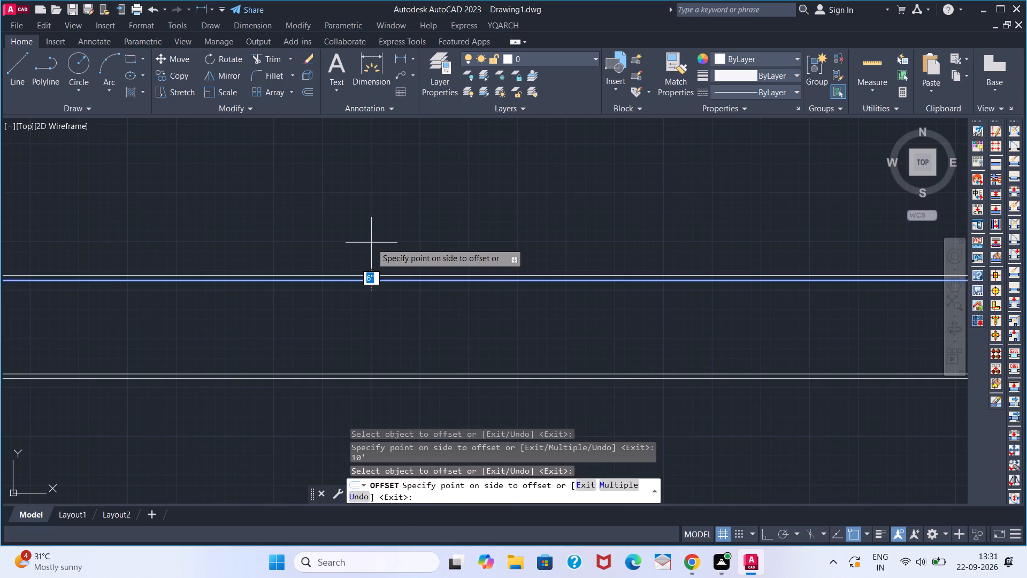
key(5)
key(Return)
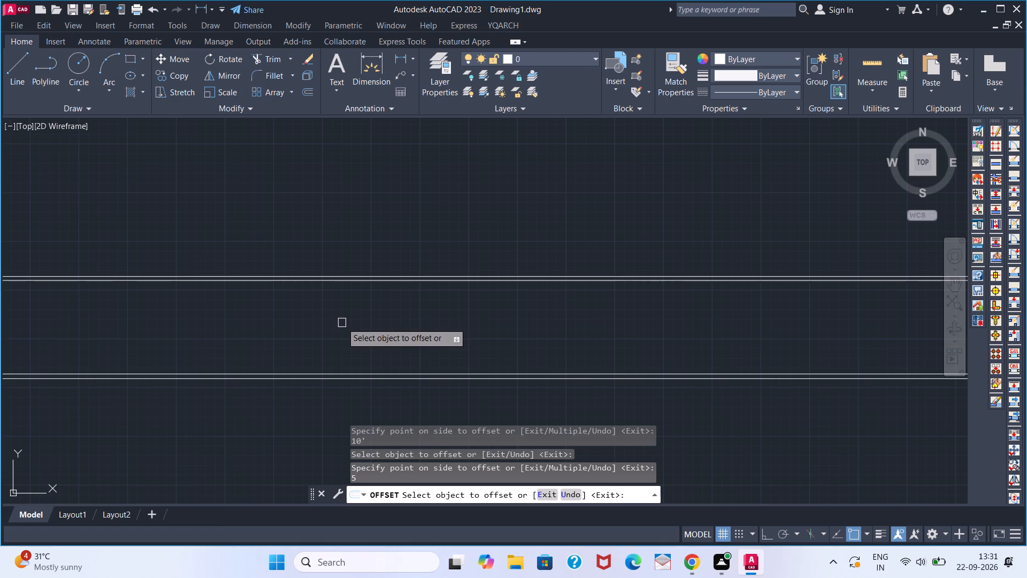
key(Escape)
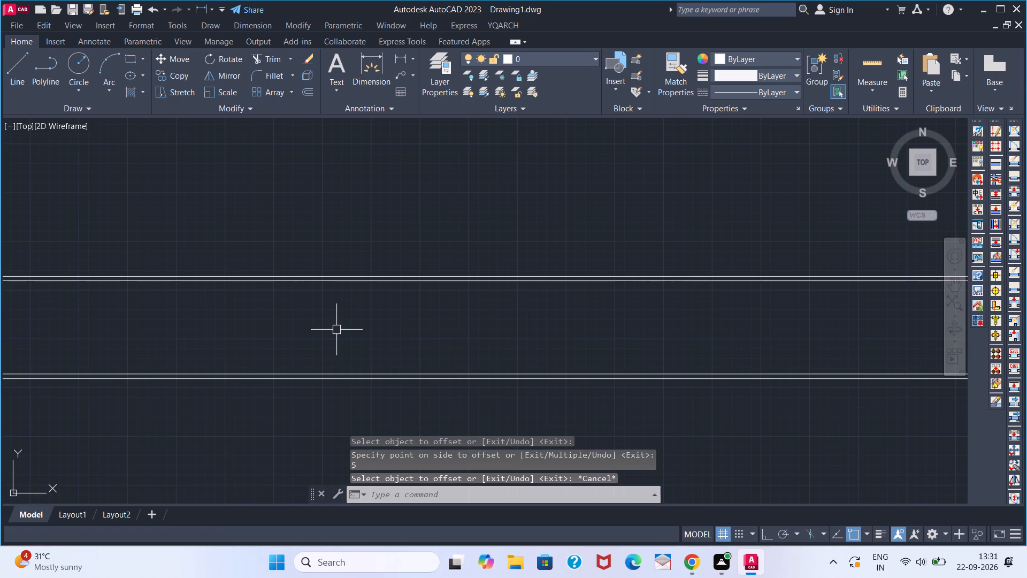
Draw one vertical construction line crossing the horizontal pairs, passing through the upper line of the lower pair.
key(c)
key(BackSpace)
text(XL)
key(Return)
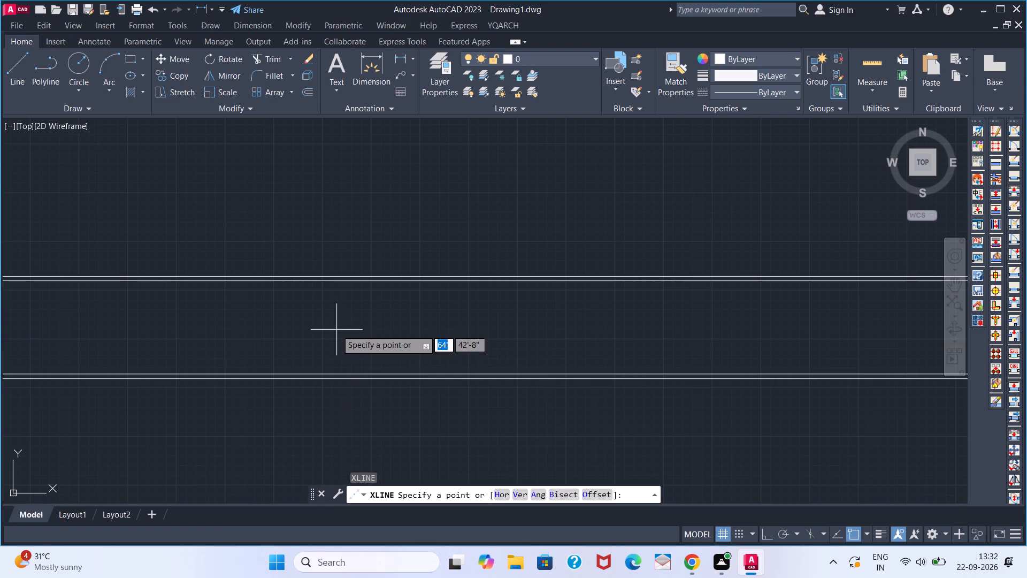
key(v)
key(Return)
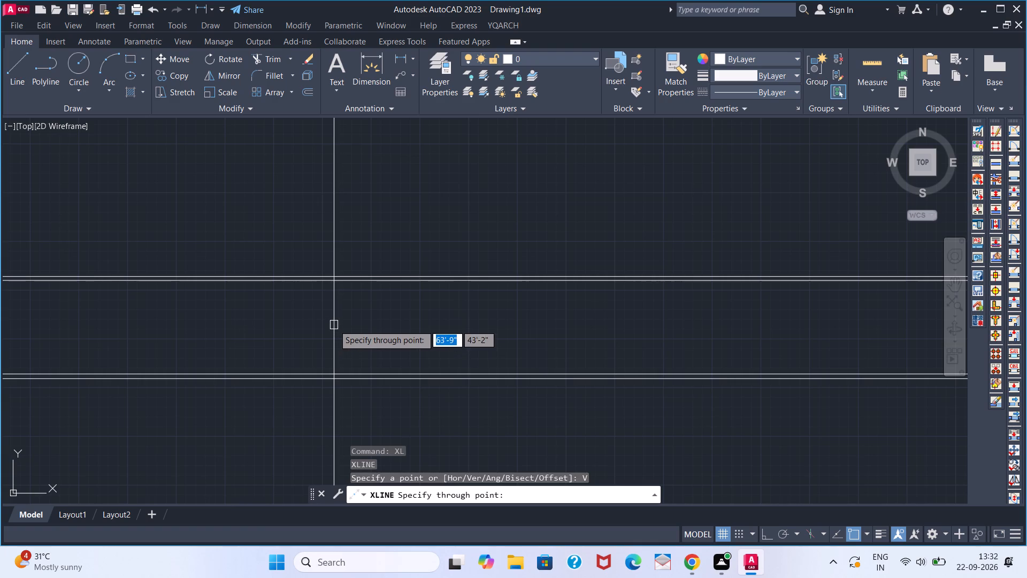
click(263, 373)
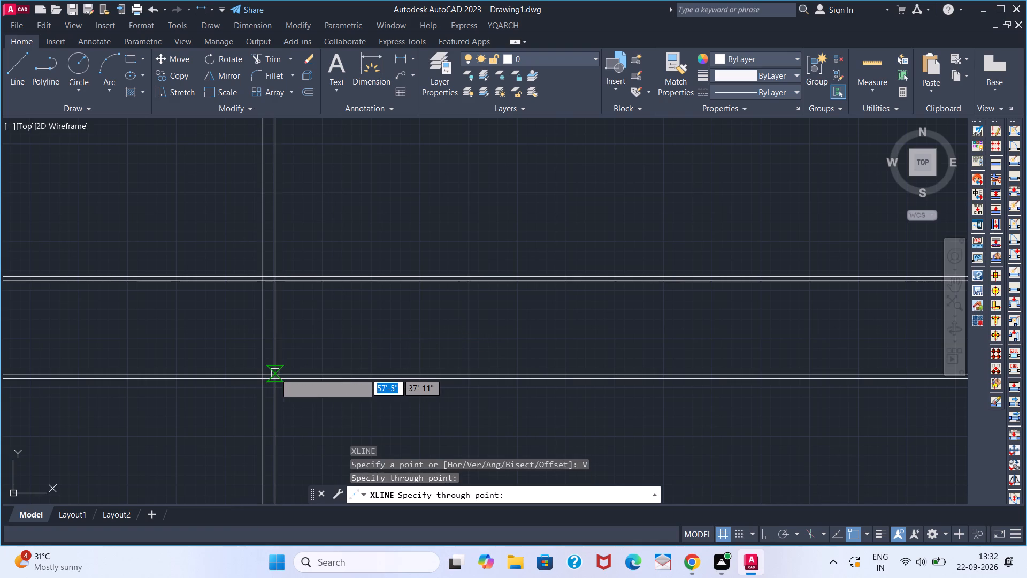
key(Escape)
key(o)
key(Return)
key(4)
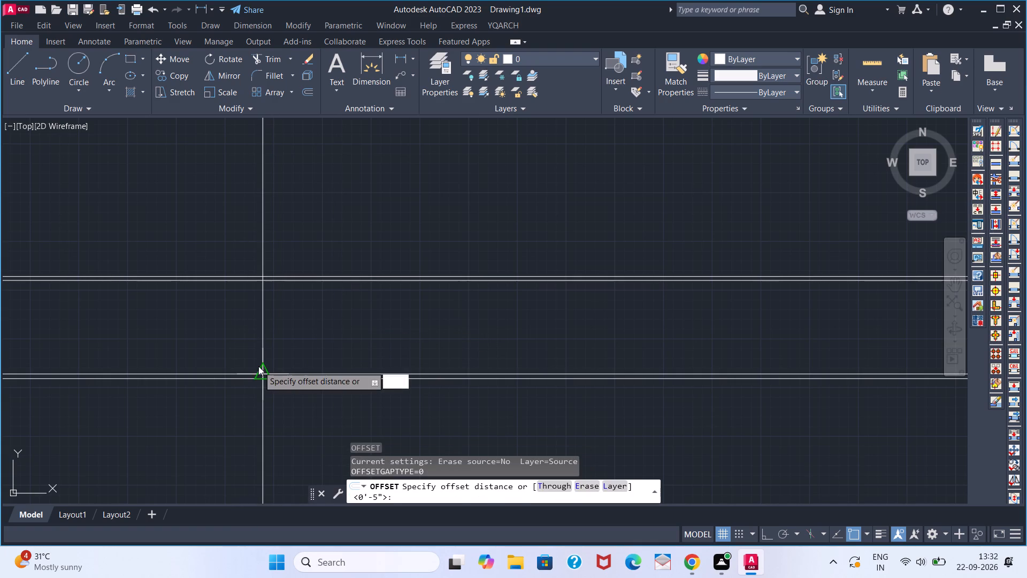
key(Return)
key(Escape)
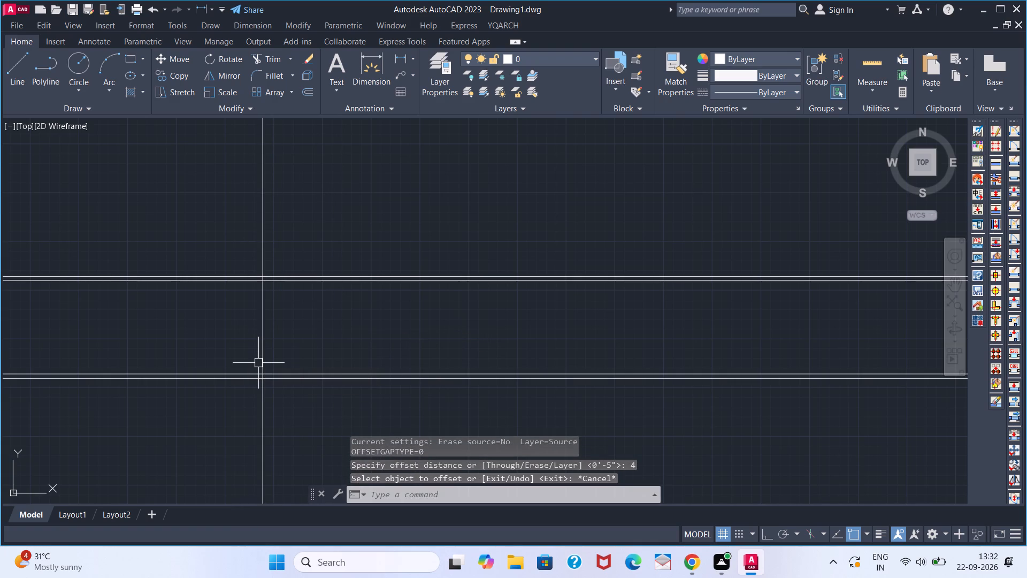
Offset the vertical construction line 9 inches to the right.
key(o)
key(Return)
key(9)
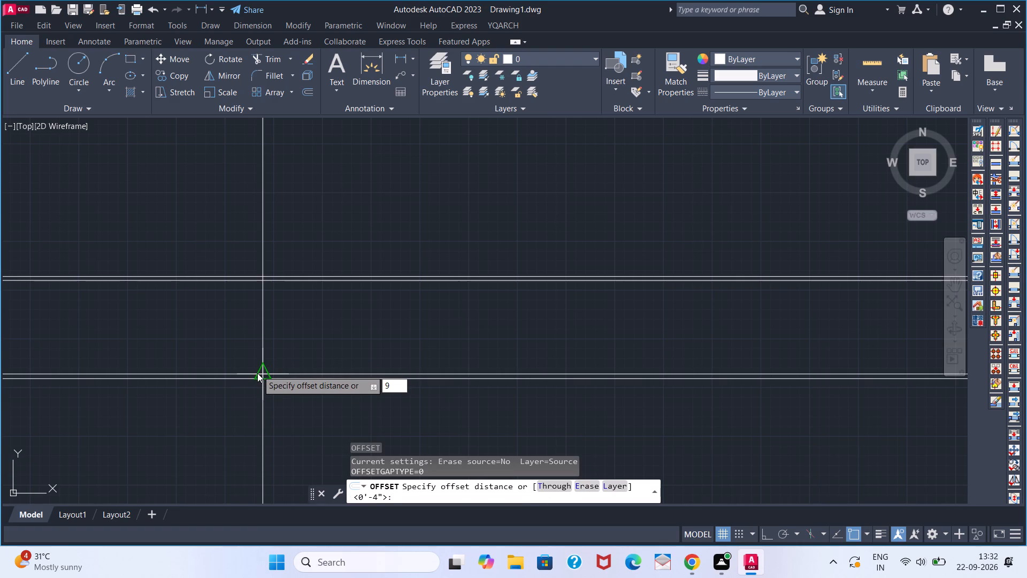
key(Return)
click(263, 361)
click(327, 356)
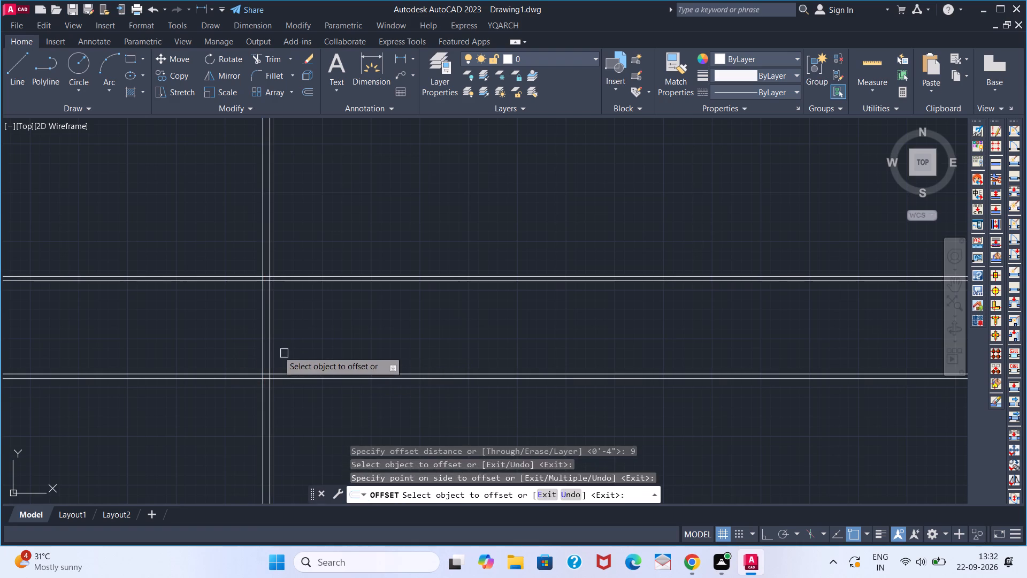
Offset the right line of the 9-inch vertical pair 30' to the right.
click(272, 349)
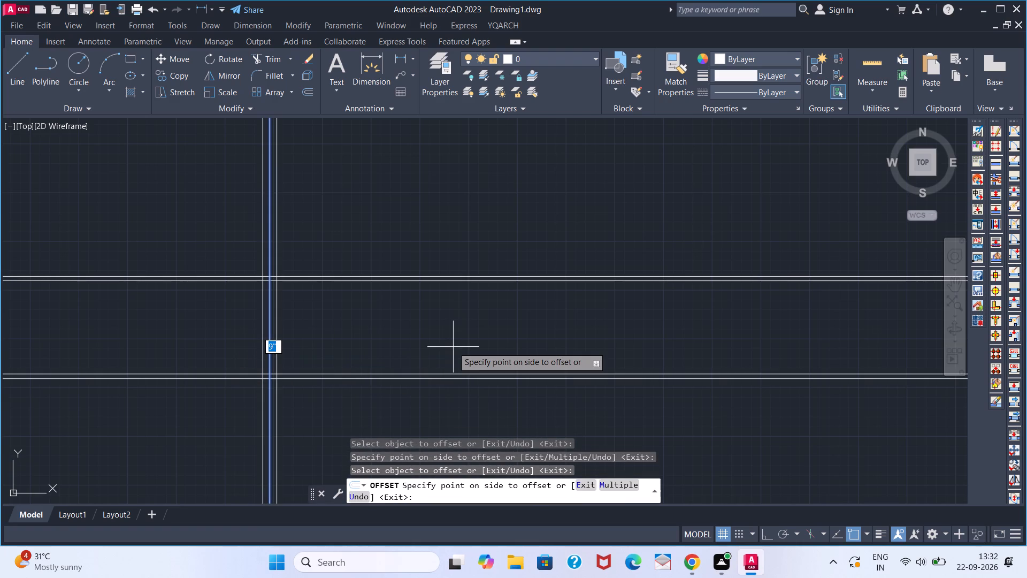
text(30')
key(Return)
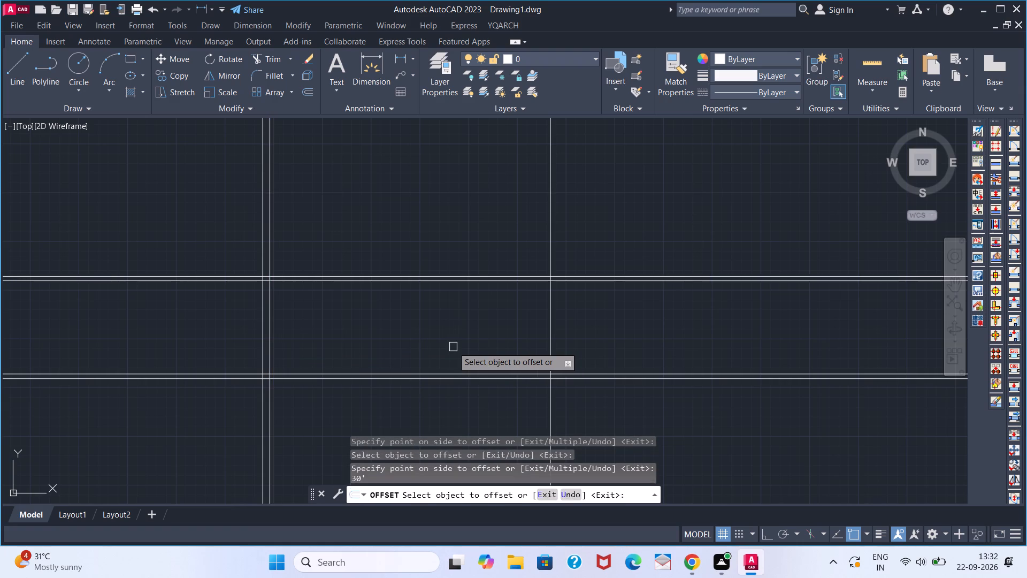
Offset the rightmost vertical construction line 9 inches to the left and end the Offset command.
click(548, 352)
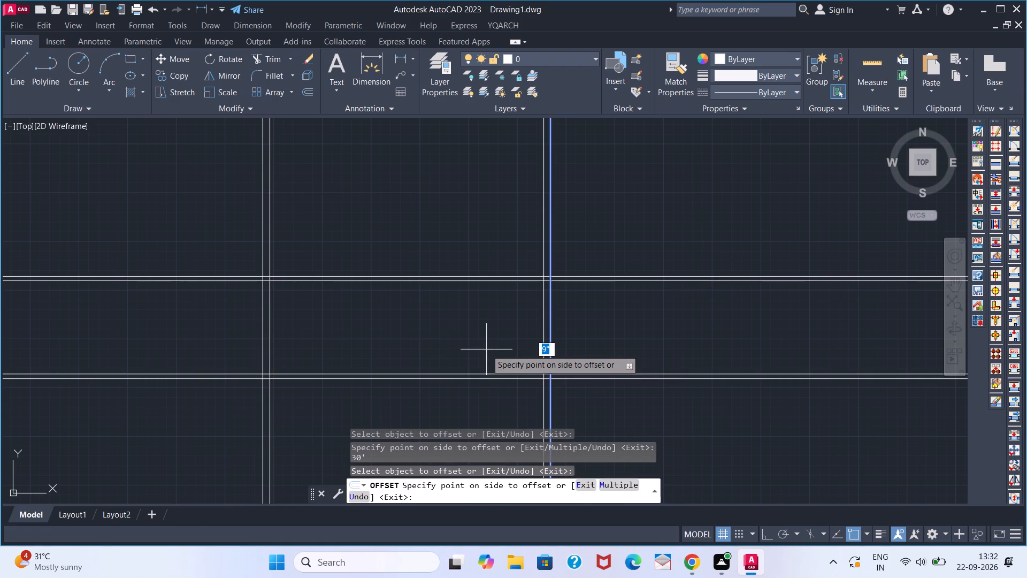
click(486, 349)
key(space)
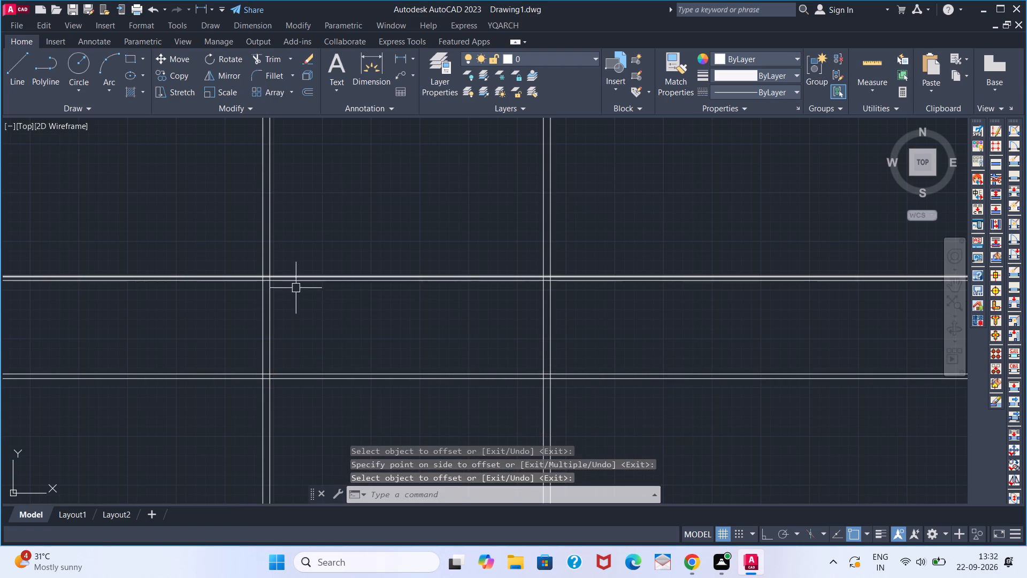
Offset the topmost horizontal construction line 3' upward and end the Offset command.
scroll(323, 289, up, 1)
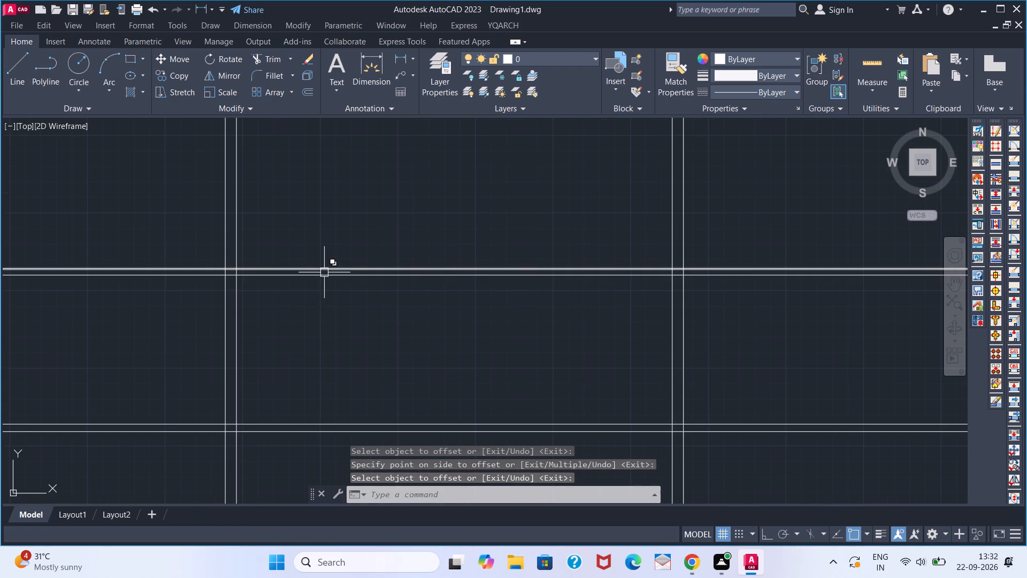
key(o)
key(Return)
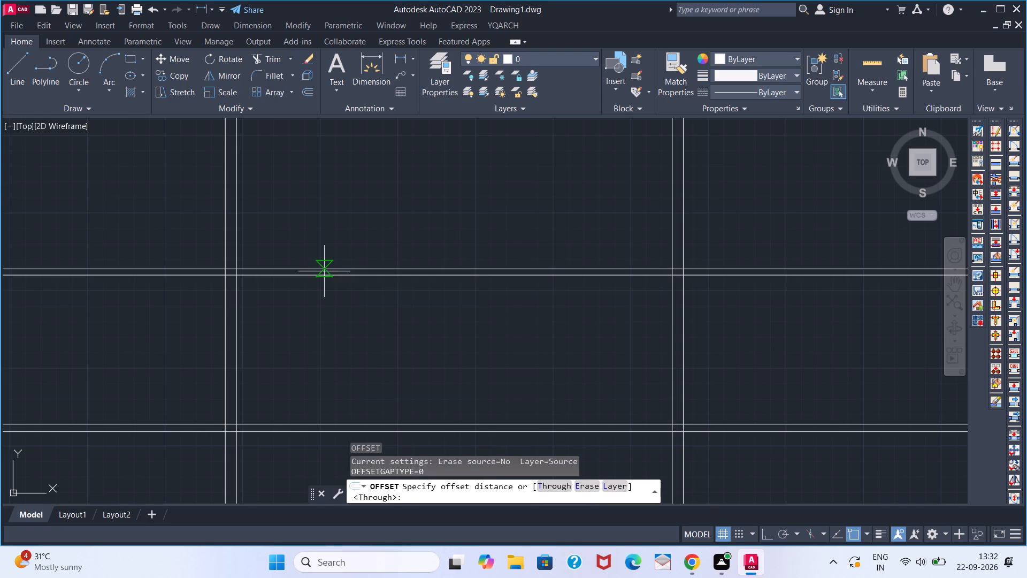
text(3')
key(Return)
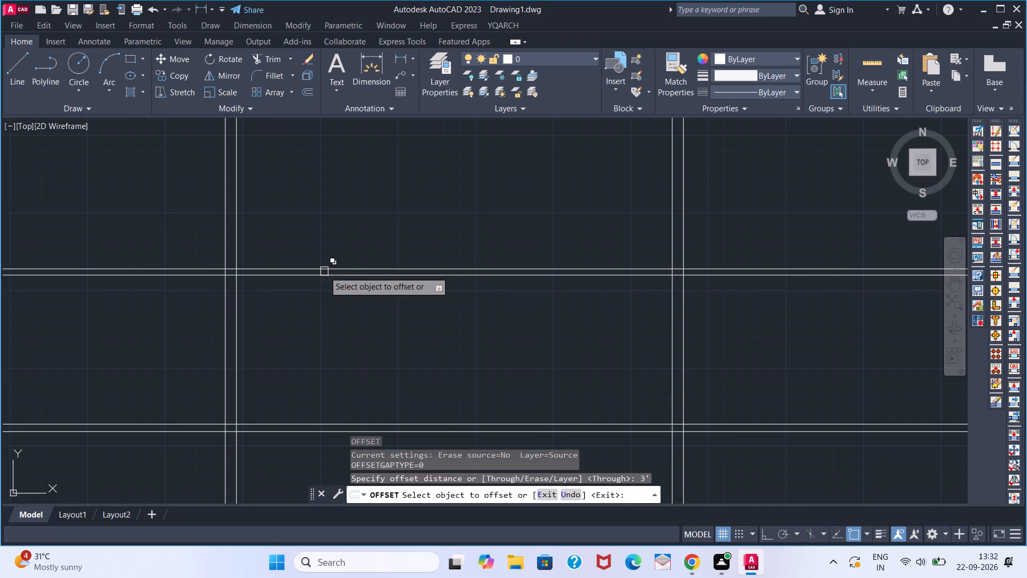
click(324, 271)
key(space)
click(340, 194)
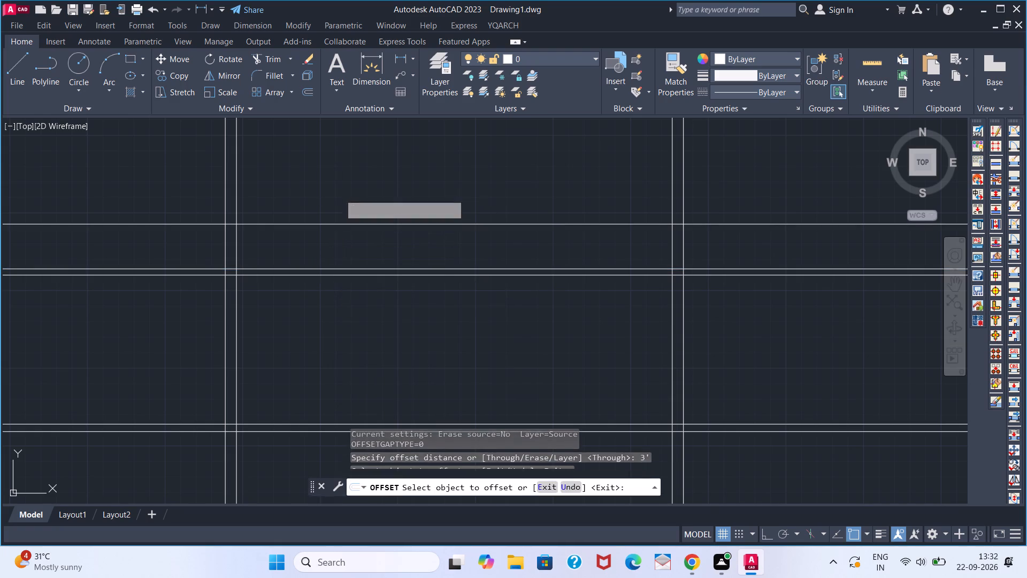
click(346, 223)
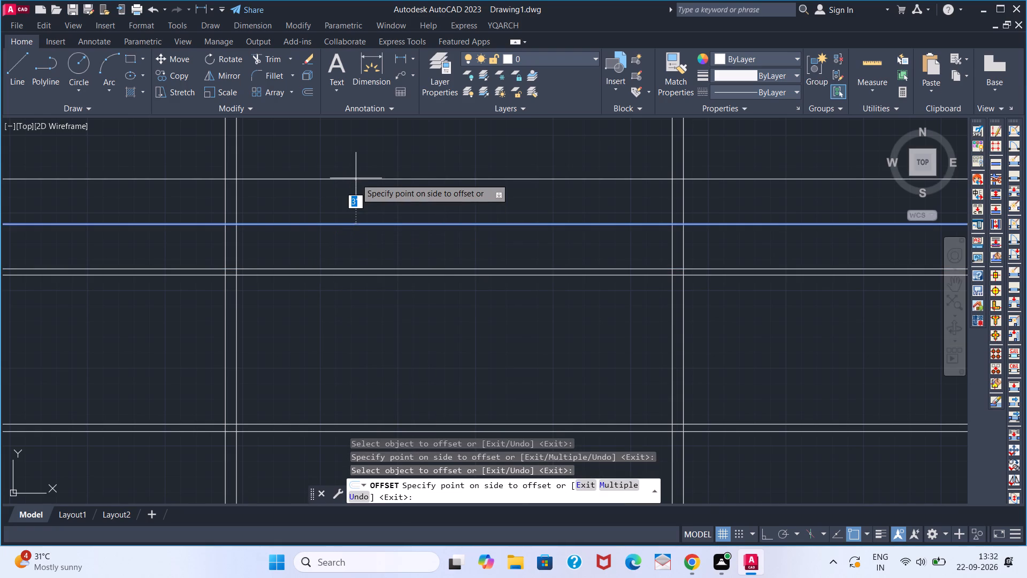
key(Escape)
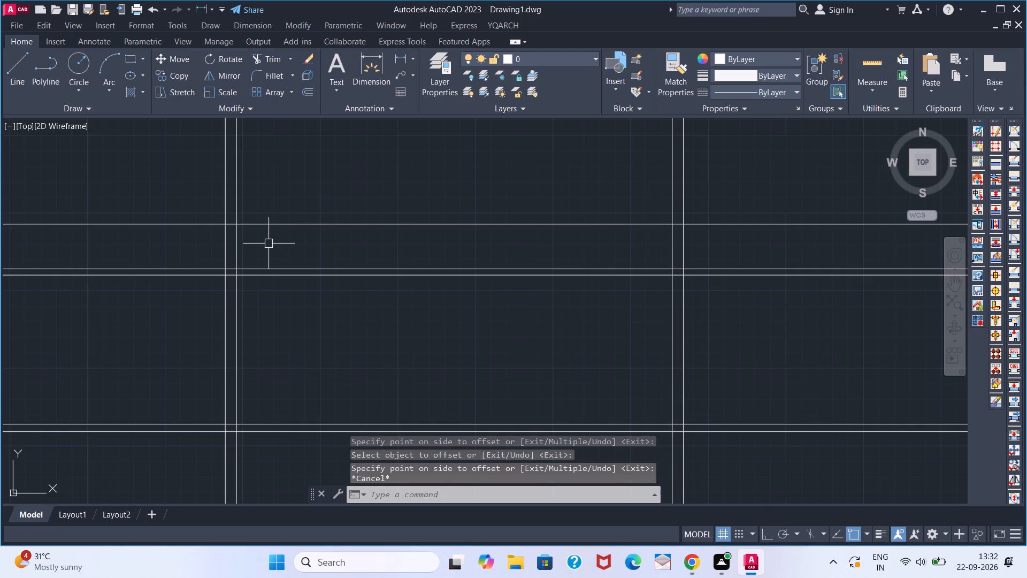
key(Escape)
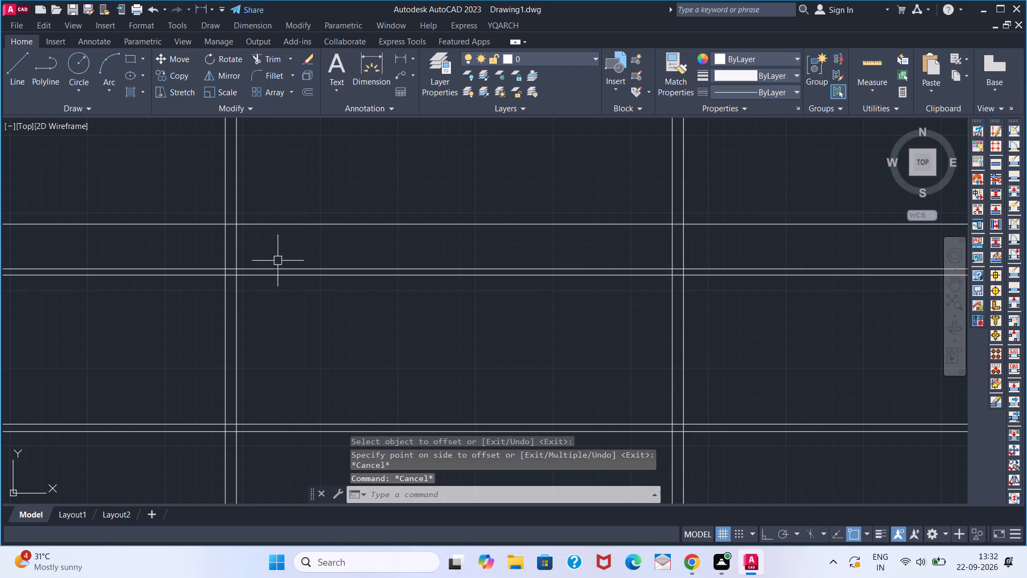
Trim all construction line ends extending beyond the outermost lines on all four sides, leaving a closed rectangular outline.
scroll(275, 310, down, 2)
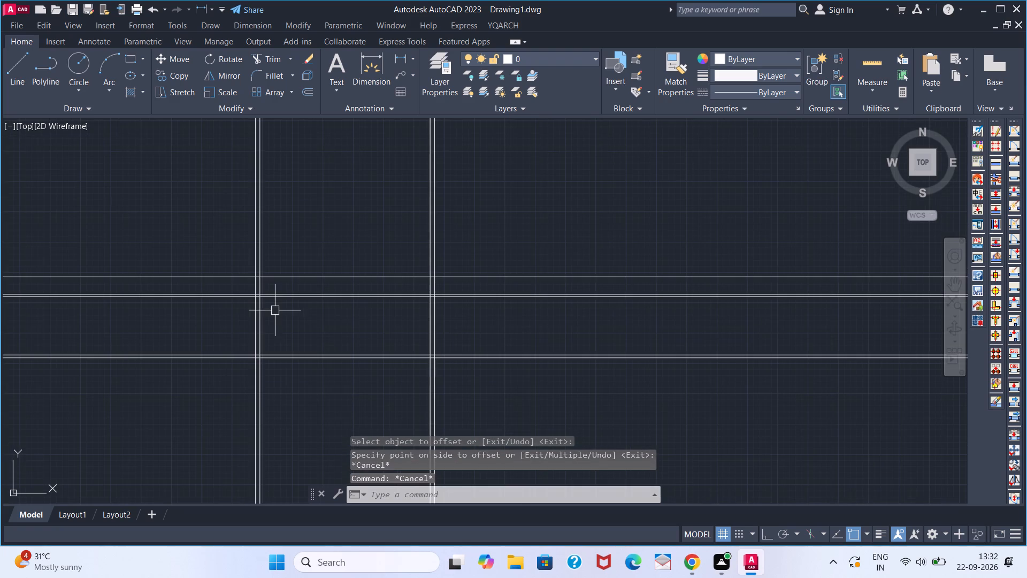
key(t)
text(R)
key(space)
click(266, 249)
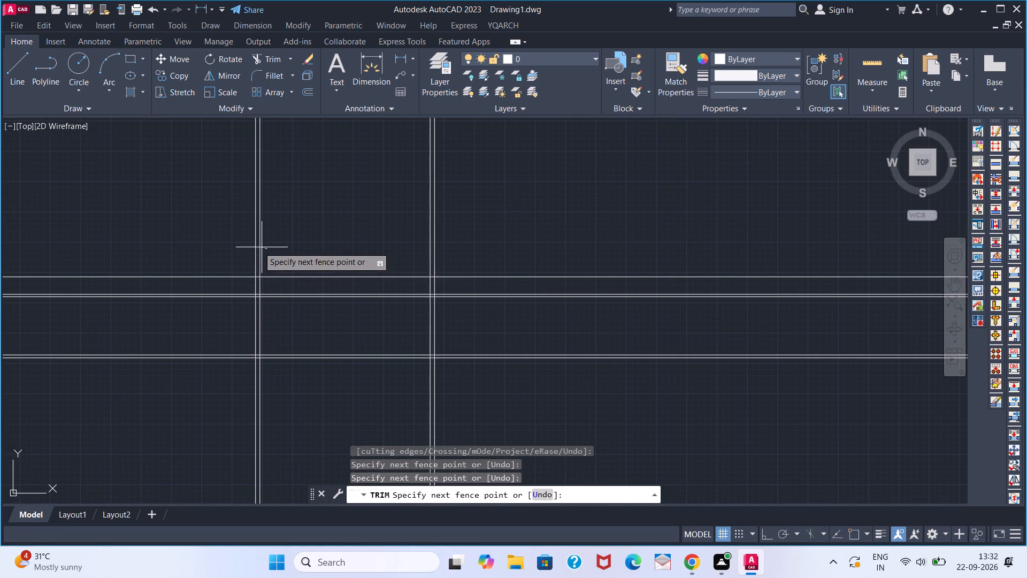
double_click(238, 246)
click(189, 380)
drag(408, 179, 424, 183)
drag(323, 154, 531, 383)
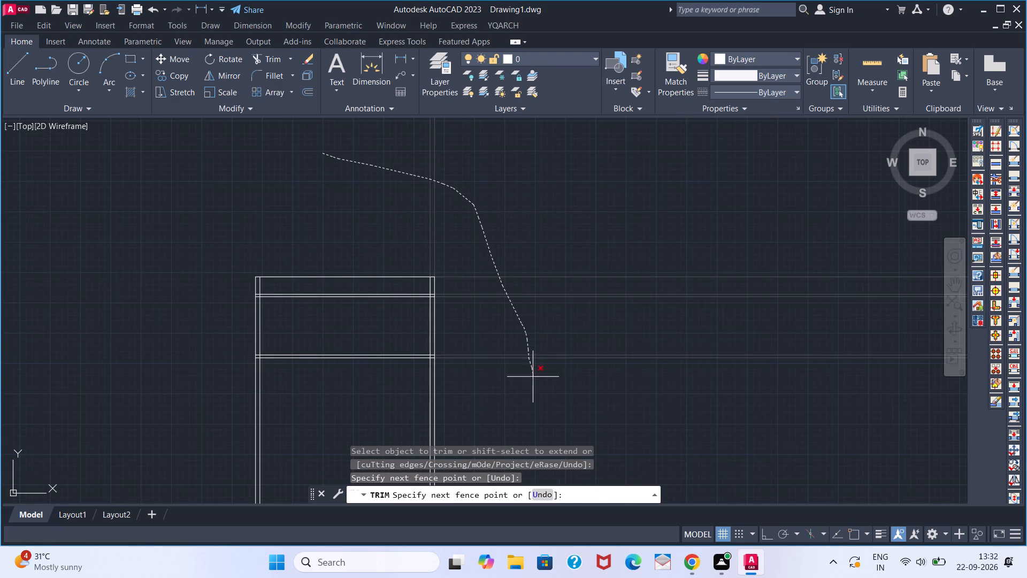
drag(531, 383, 526, 391)
drag(461, 378, 186, 397)
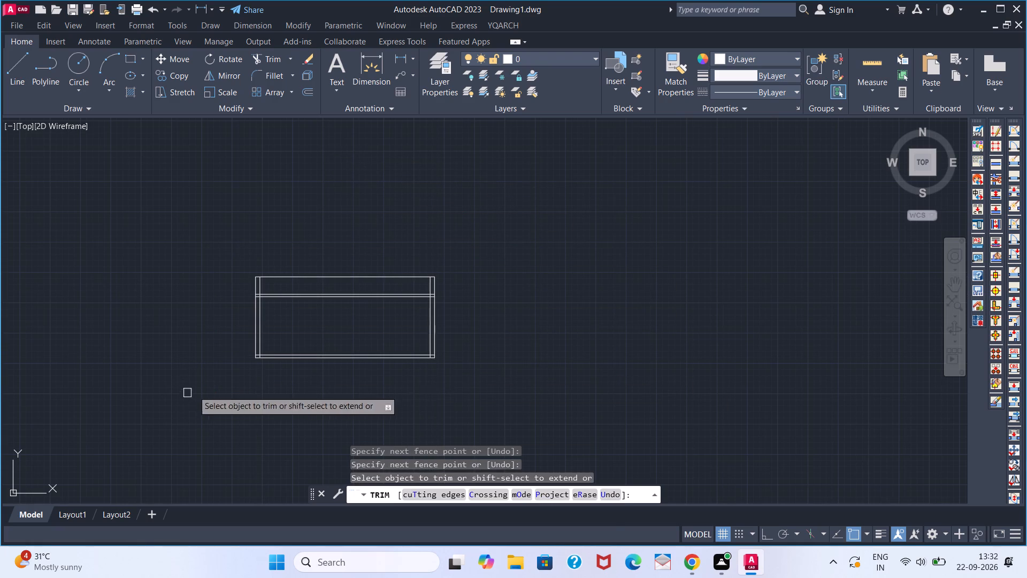
key(space)
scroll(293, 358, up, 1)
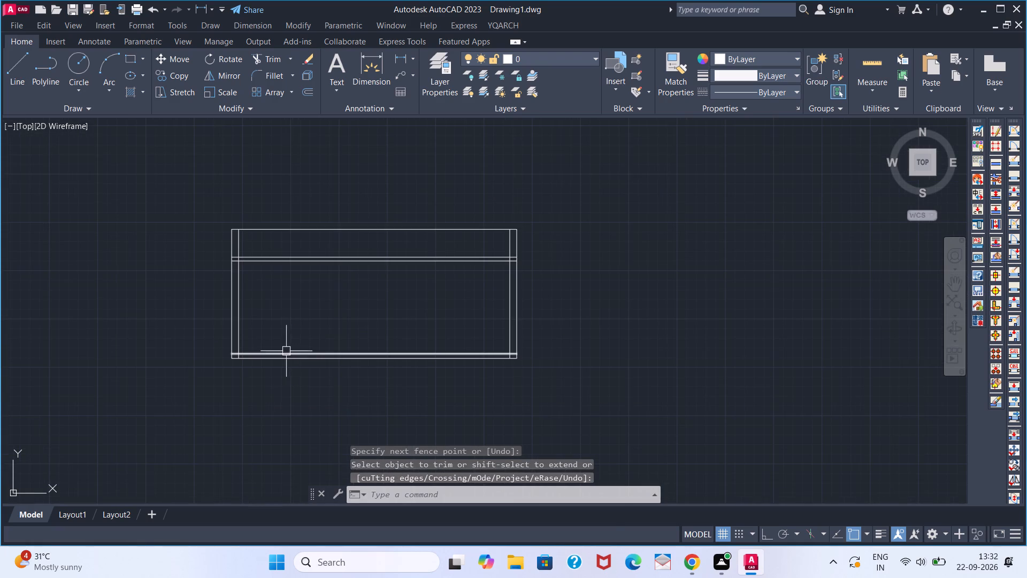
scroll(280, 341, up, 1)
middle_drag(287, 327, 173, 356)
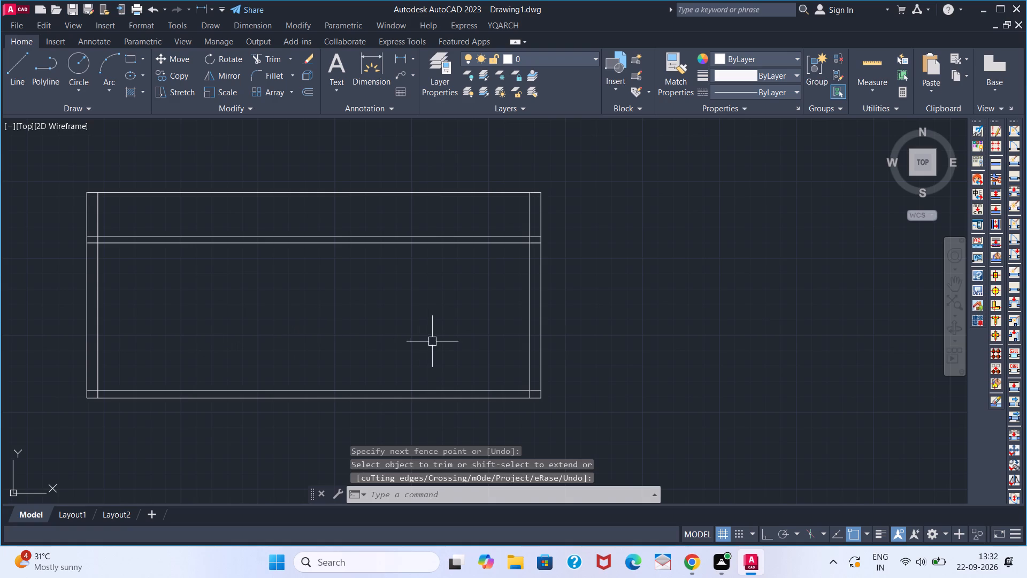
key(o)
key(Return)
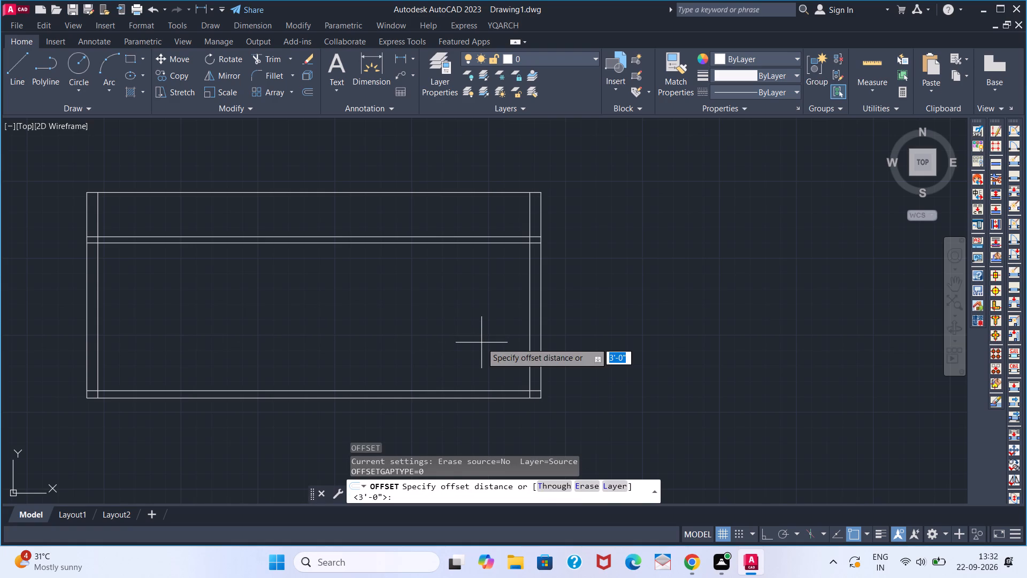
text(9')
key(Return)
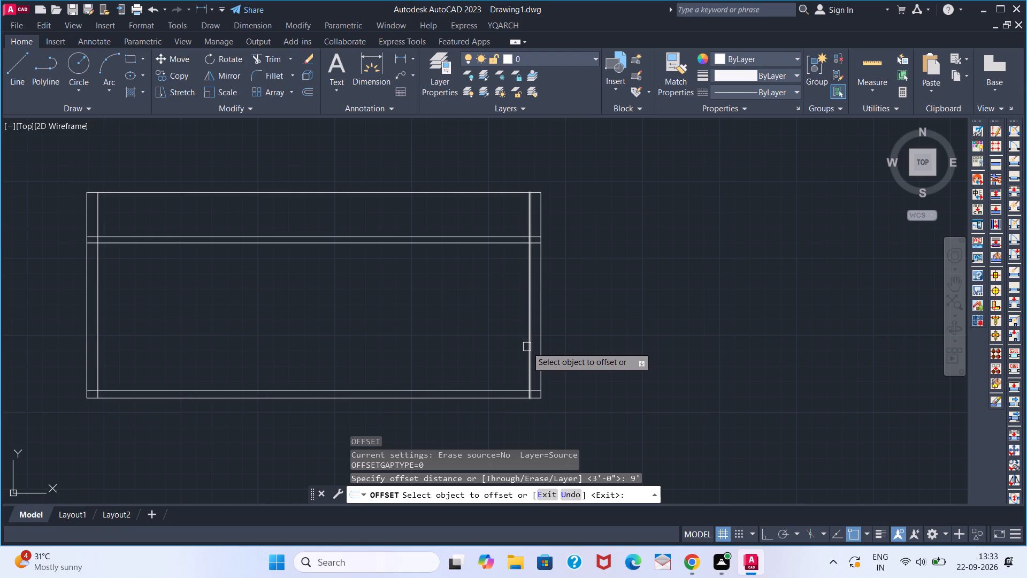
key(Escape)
Offset the inner line of the right-hand wall 12' to the left.
key(o)
key(Return)
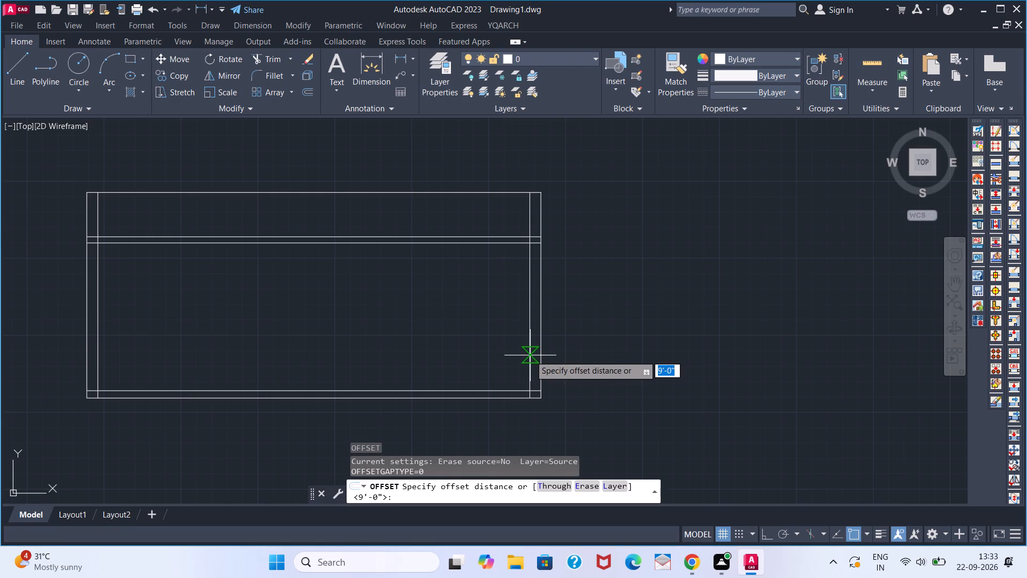
text(12')
key(Return)
drag(530, 356, 520, 354)
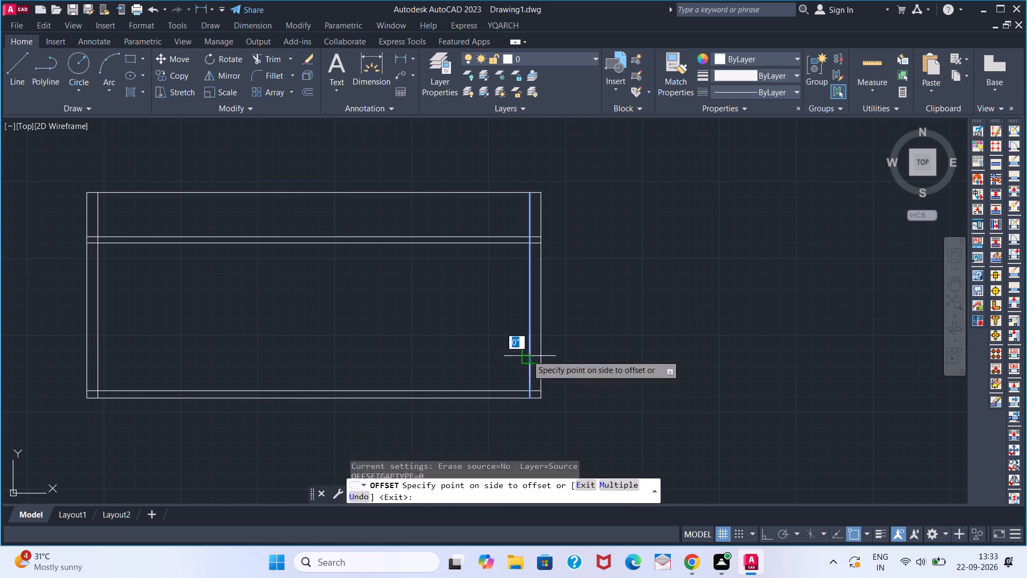
click(302, 350)
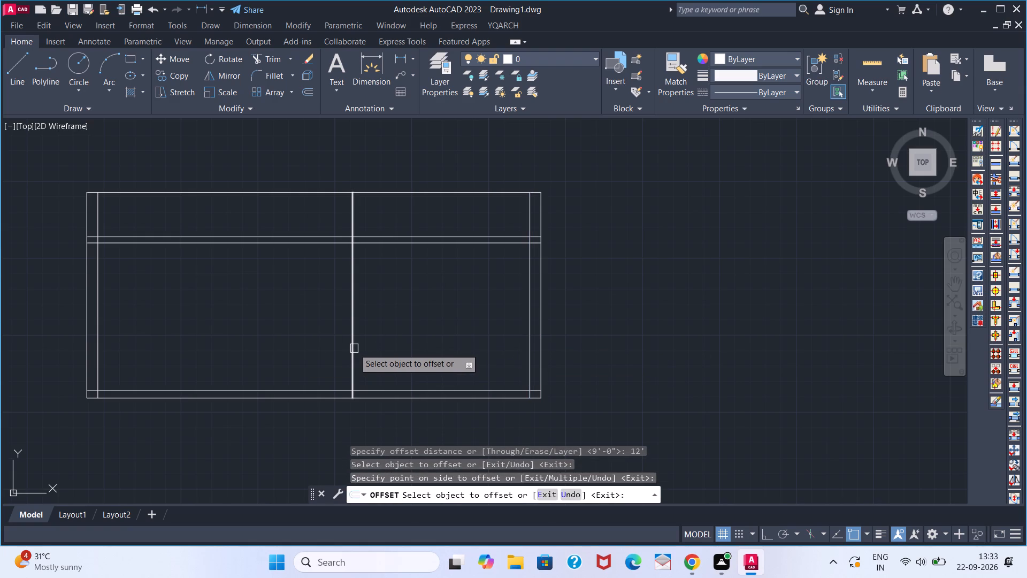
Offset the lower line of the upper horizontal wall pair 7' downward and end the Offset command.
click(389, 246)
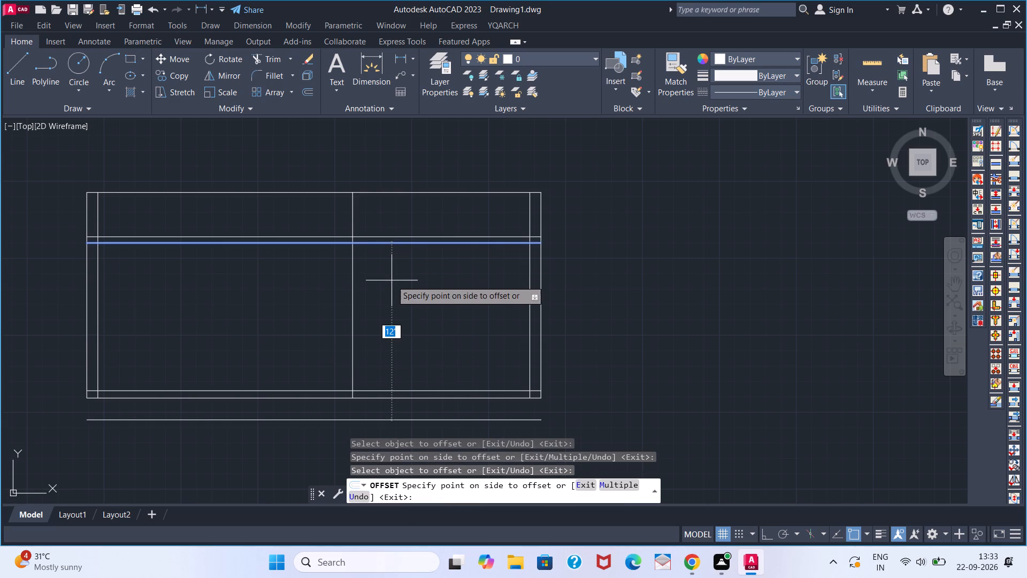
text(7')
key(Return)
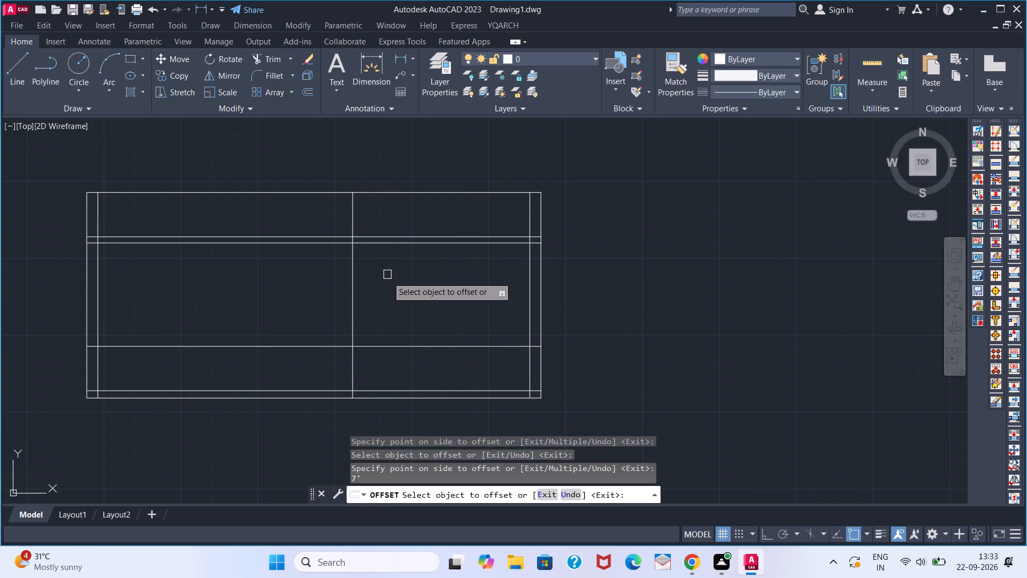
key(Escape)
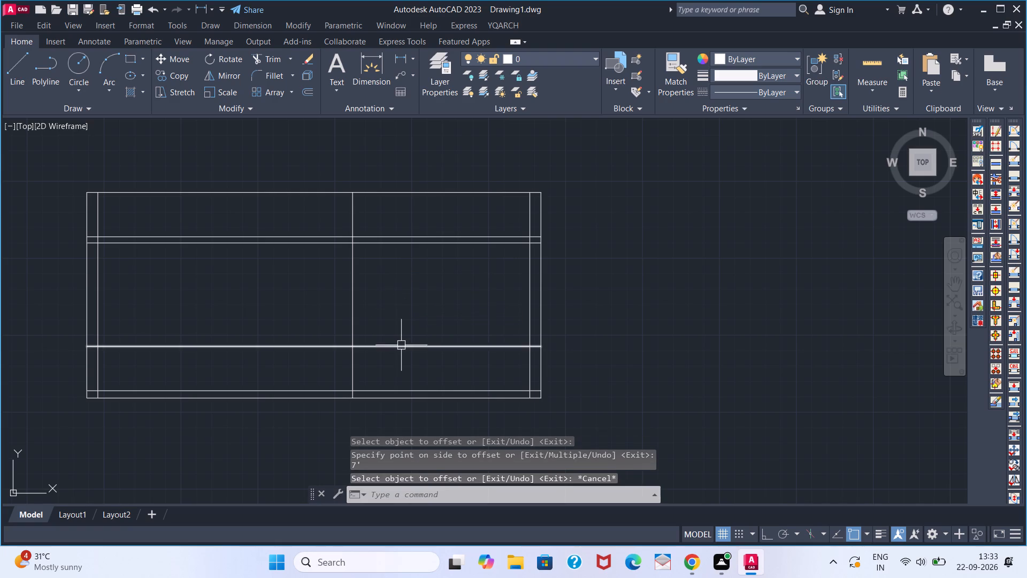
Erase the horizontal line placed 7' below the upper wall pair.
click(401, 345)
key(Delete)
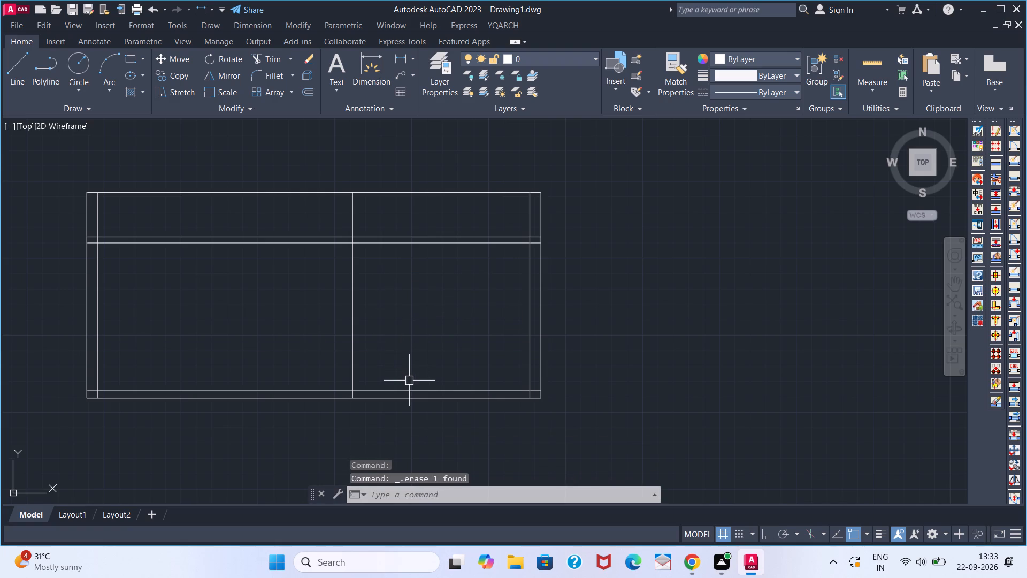
Offset the upper line of the bottom wall pair 7' upward.
key(o)
key(Return)
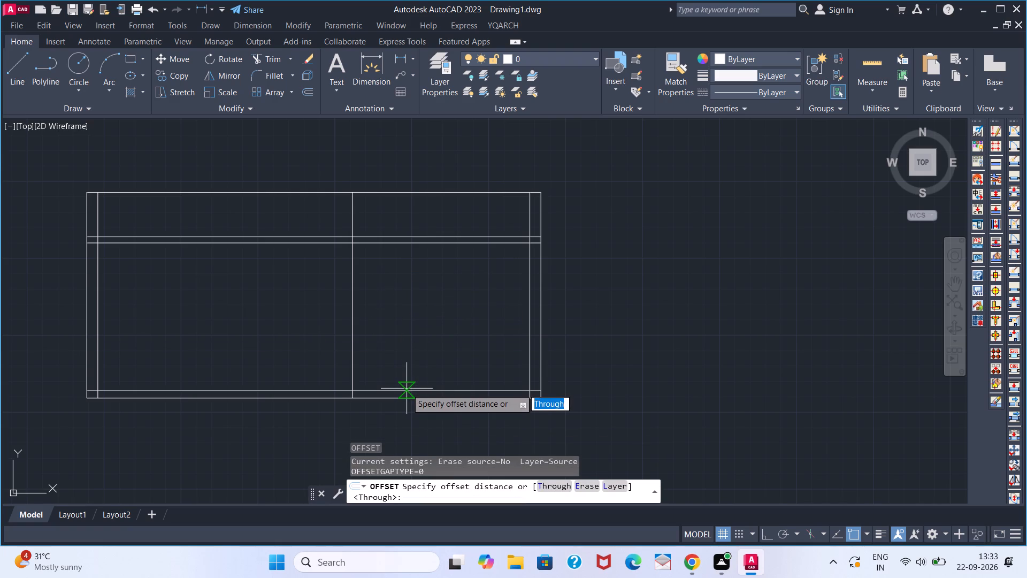
key(7)
key(apostrophe)
key(Return)
click(405, 389)
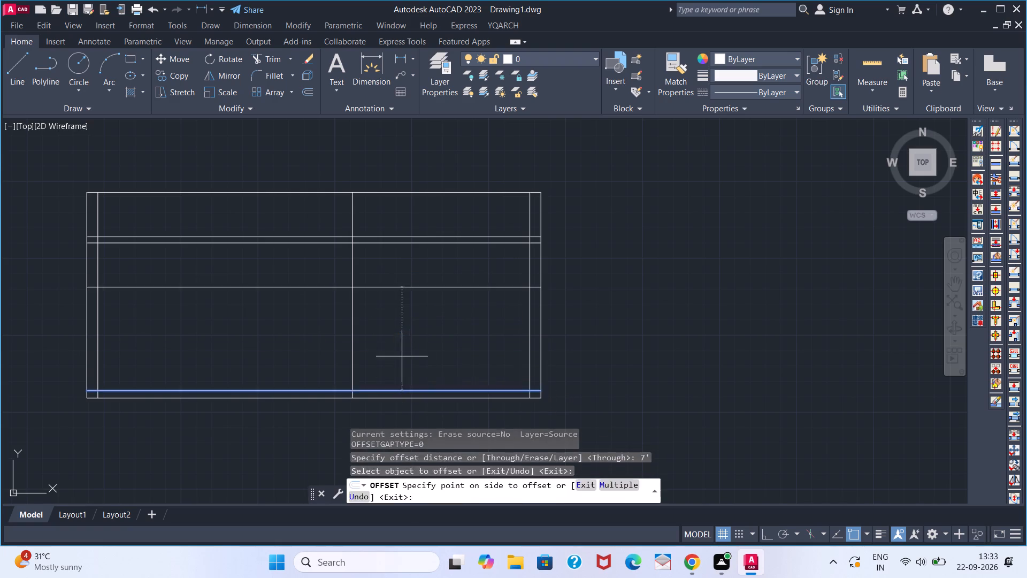
click(402, 356)
key(Escape)
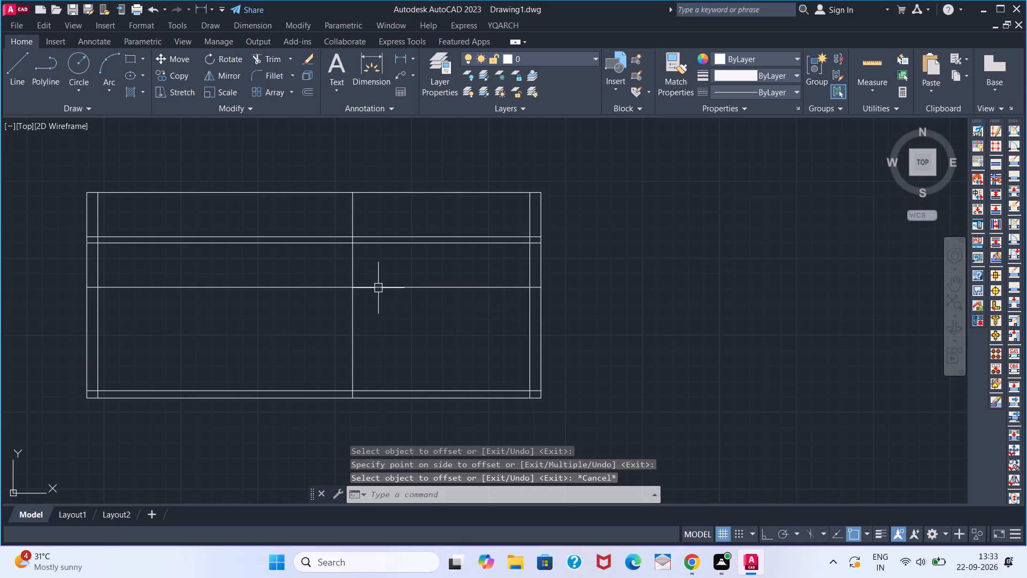
Trim the interior vertical below the upper wall pair and the new horizontal line to its left, forming the lower-right room's corner.
text(TR)
key(space)
click(354, 273)
click(324, 293)
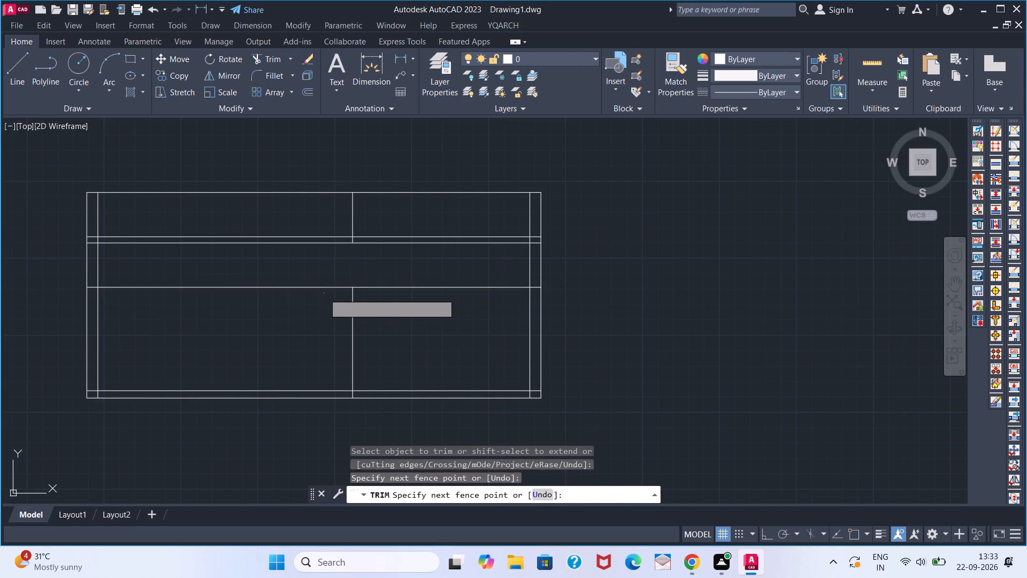
click(304, 298)
click(309, 290)
key(space)
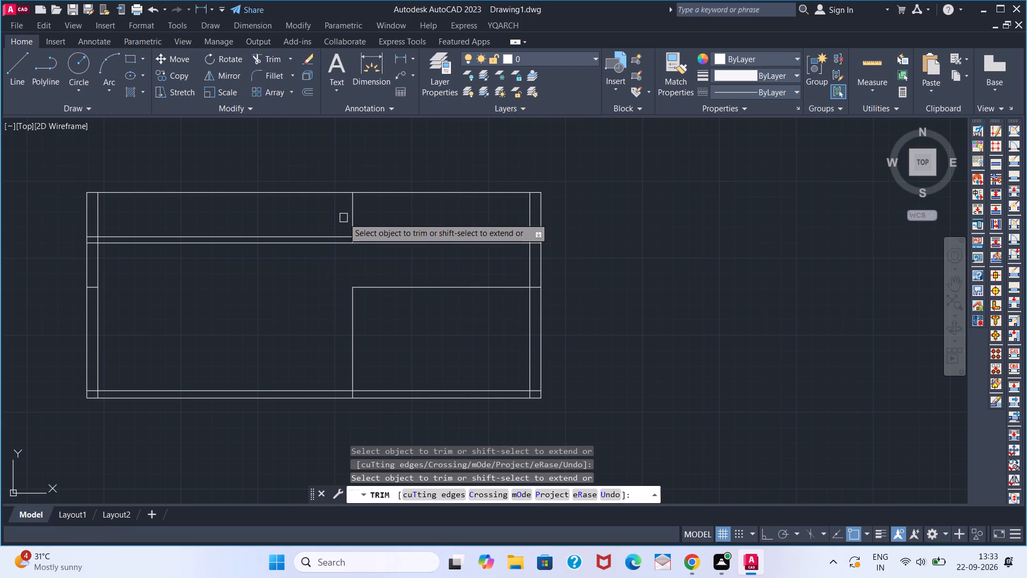
Erase the leftover interior vertical segment crossing the upper part of the plan.
click(350, 217)
key(Delete)
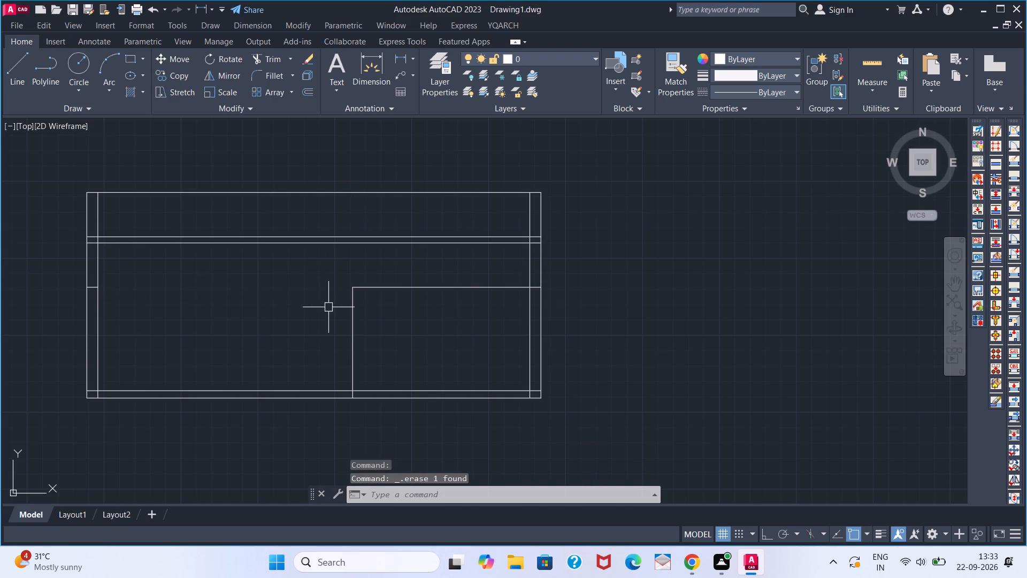
Trim the ends of the room's top line and both upper wall pair lines inside the right-hand wall's thickness.
key(t)
key(r)
key(space)
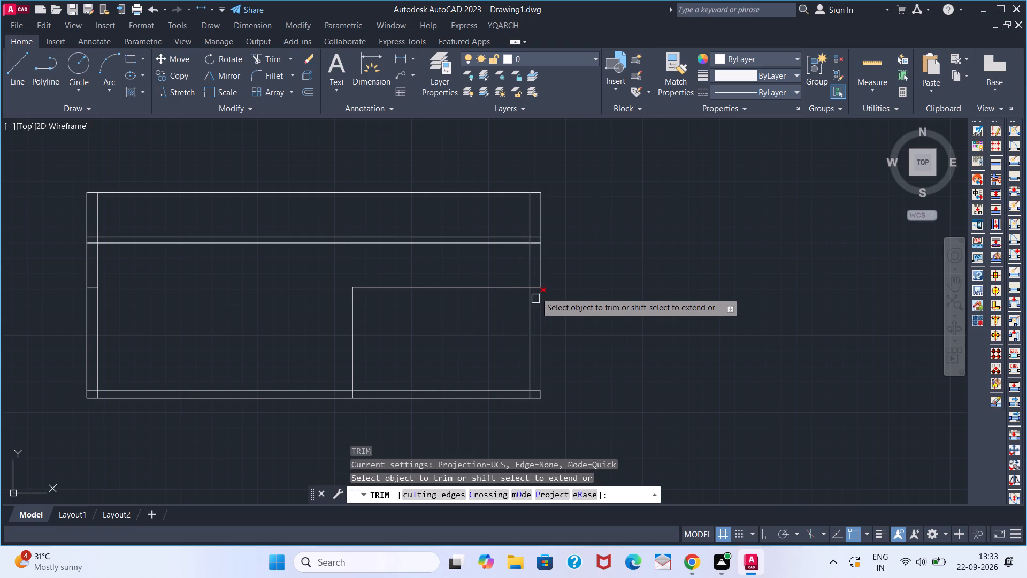
scroll(534, 288, up, 4)
click(531, 278)
scroll(530, 278, down, 3)
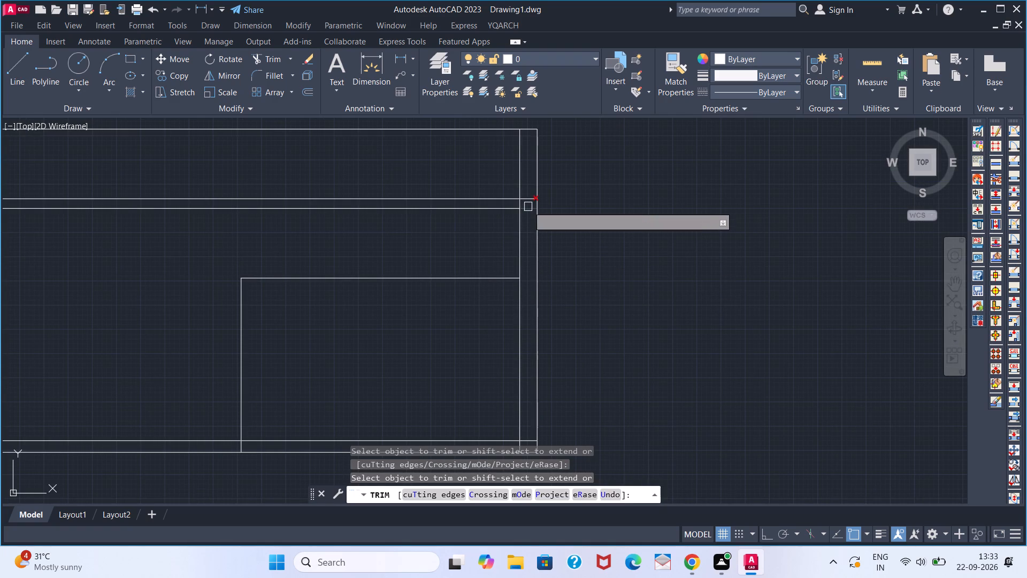
click(528, 201)
click(525, 210)
key(space)
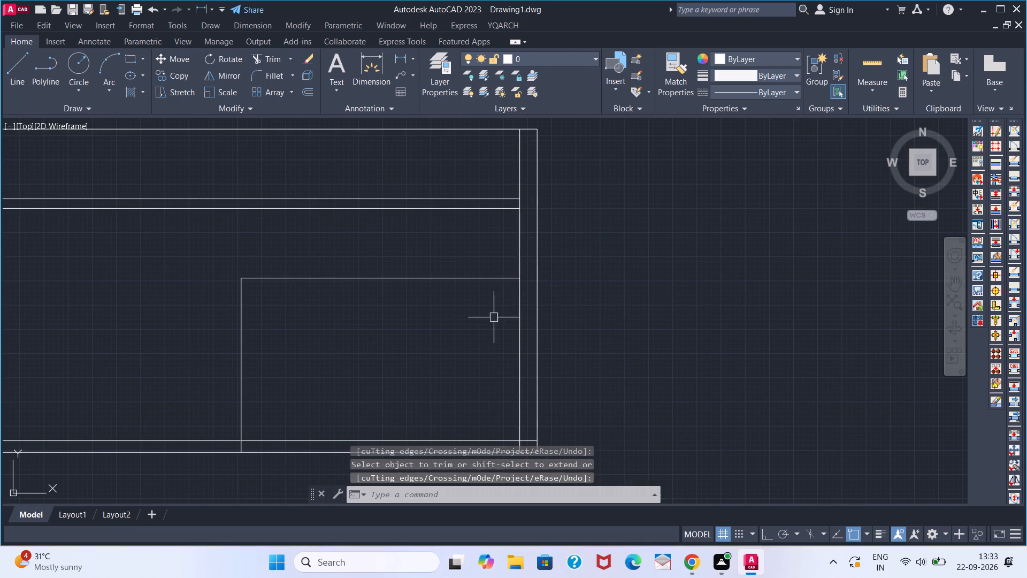
Offset the inner line of the right-hand wall 2" to the left.
scroll(472, 344, down, 2)
middle_drag(423, 381, 453, 367)
scroll(443, 336, up, 2)
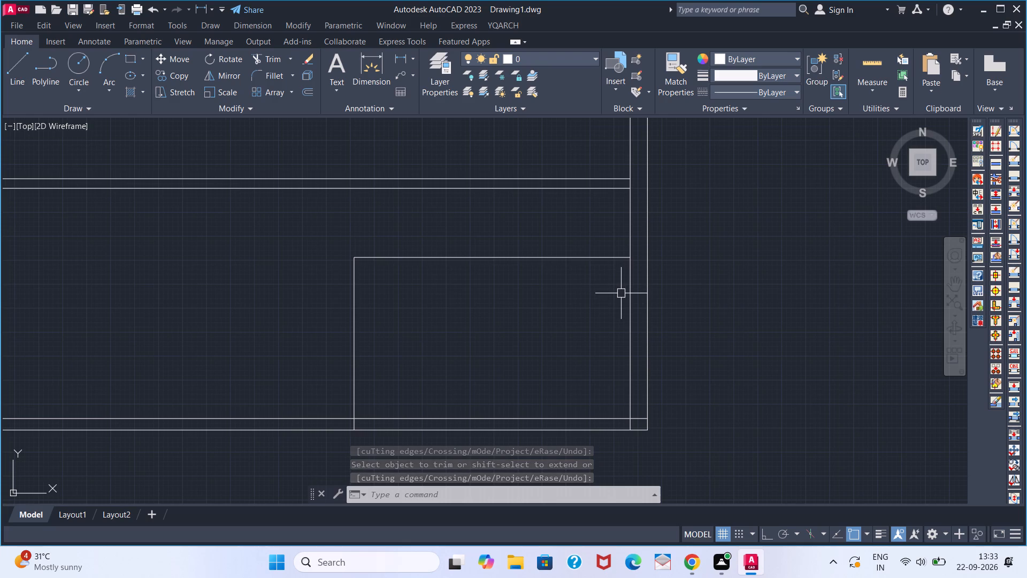
key(o)
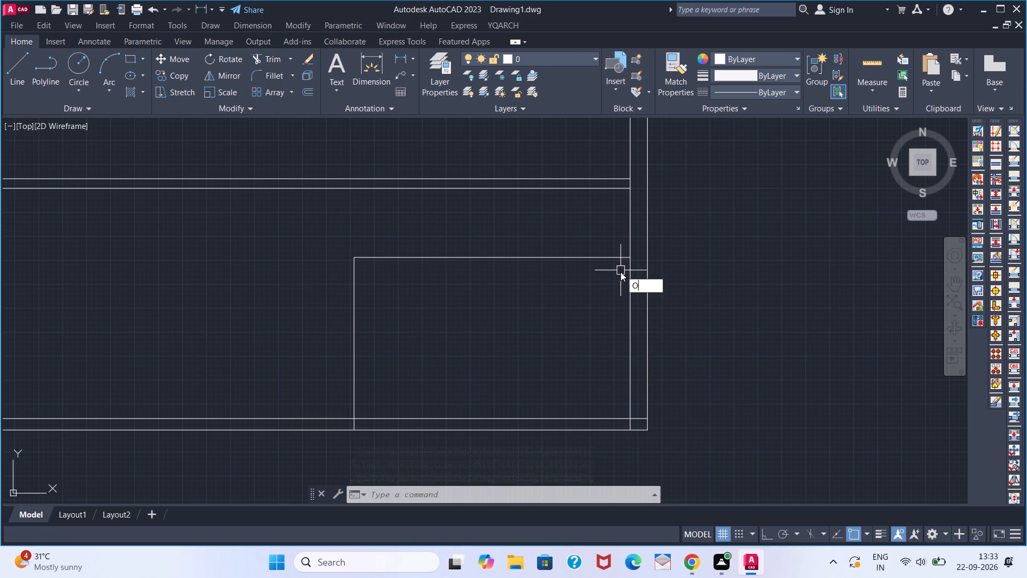
key(Return)
key(2)
key(Return)
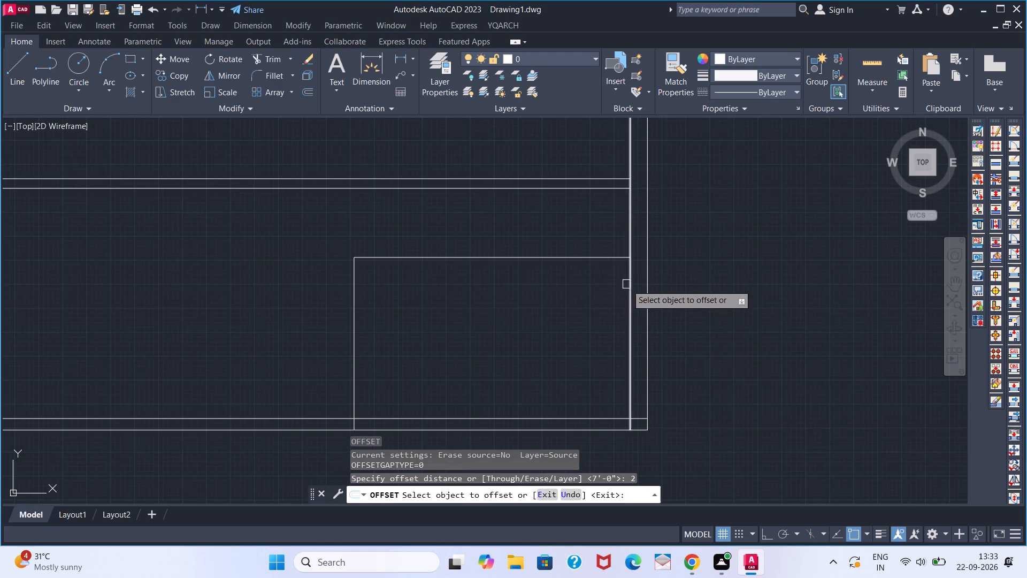
click(627, 285)
click(527, 294)
key(space)
Trim the 2" offset line above the lower-right room and the room's top line beyond it, making a clean corner.
key(t)
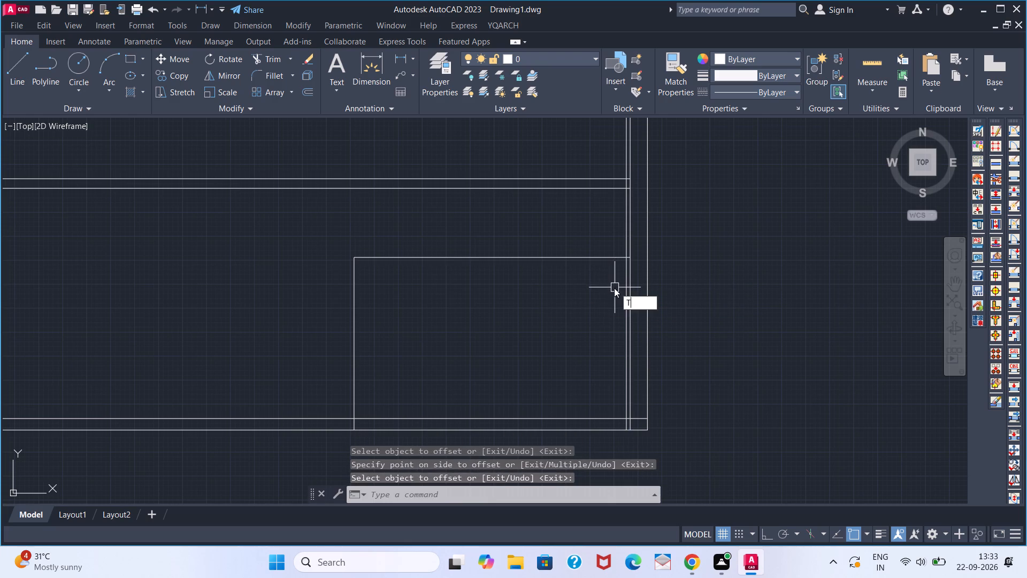
text(R)
key(space)
click(623, 246)
scroll(623, 256, up, 2)
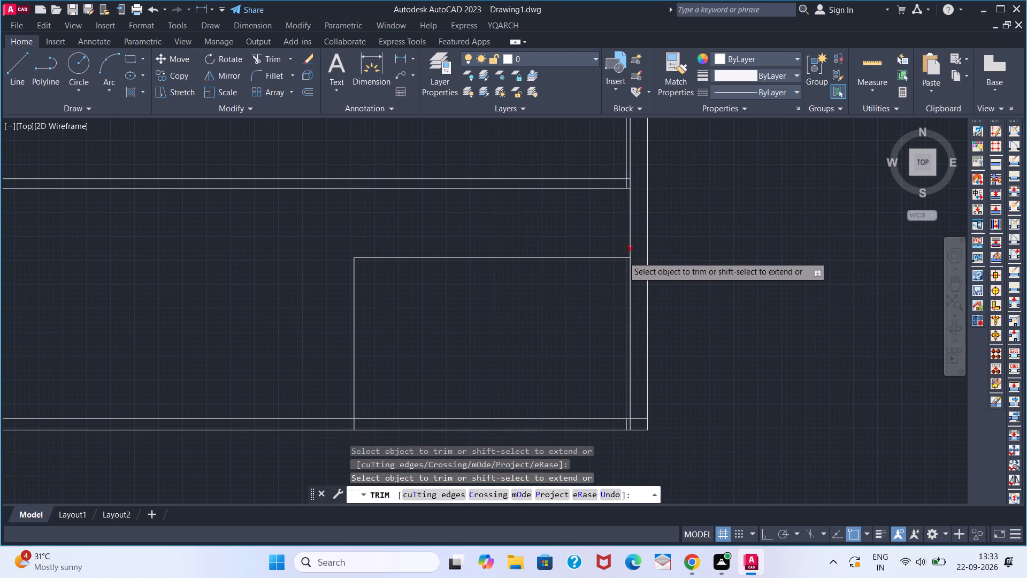
scroll(623, 256, up, 2)
click(634, 262)
key(space)
scroll(604, 271, down, 4)
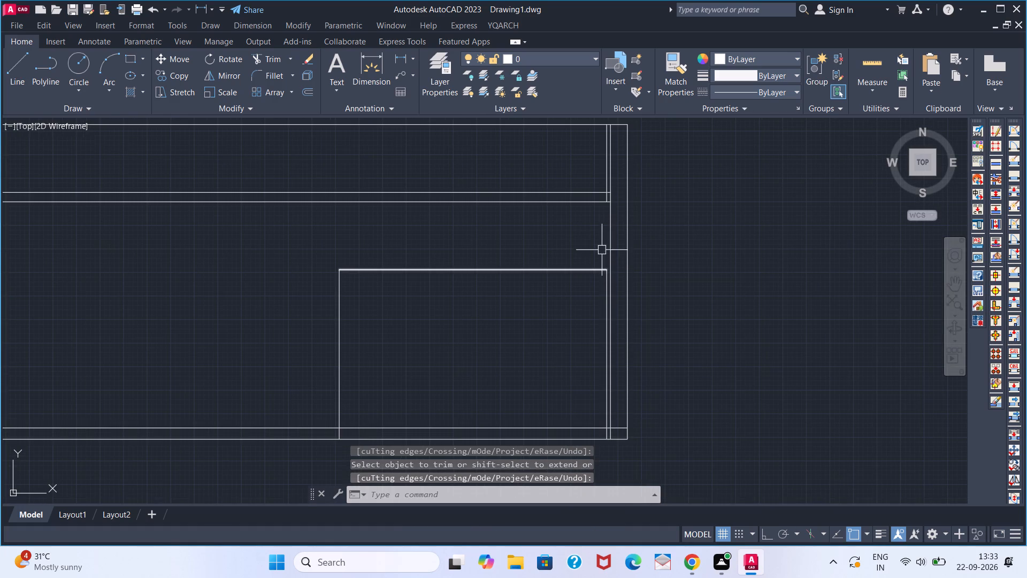
Erase the leftover piece of the 2" offset line at the upper part of the right-hand wall.
click(606, 166)
key(Delete)
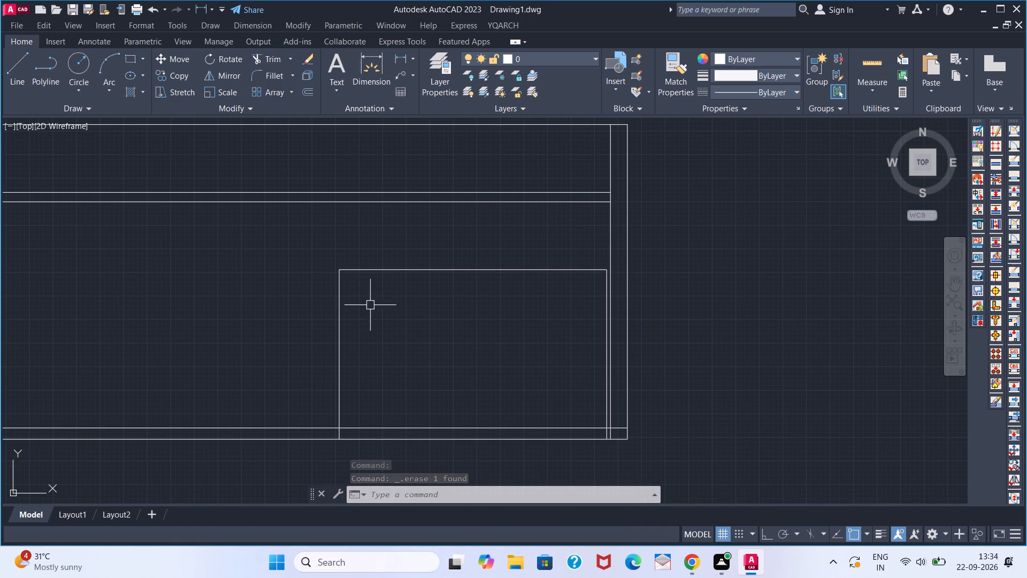
Erase the short horizontal stub left between the two lines of the left-hand wall.
scroll(433, 310, down, 2)
middle_drag(322, 317, 381, 331)
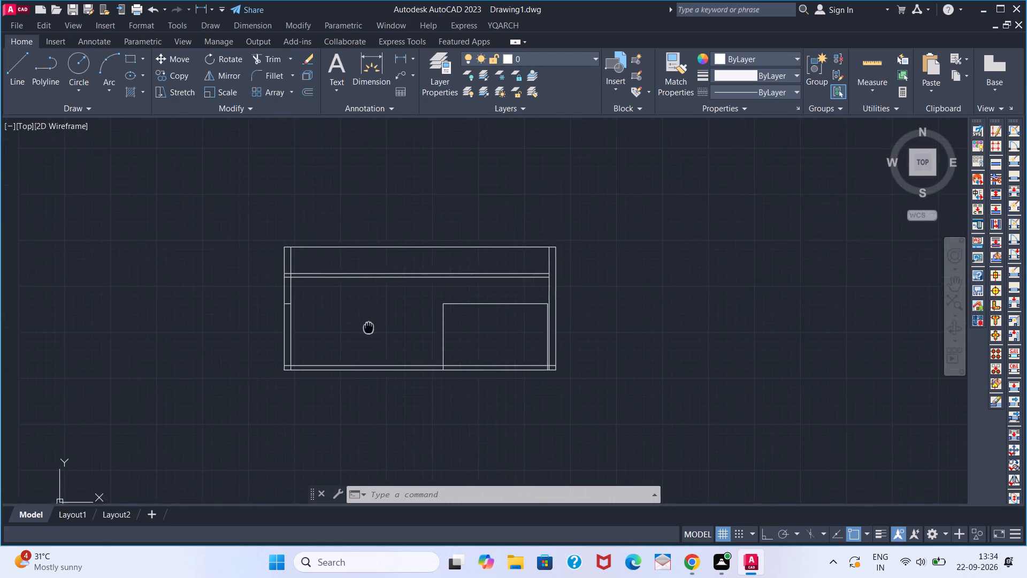
middle_drag(381, 331, 382, 331)
scroll(265, 308, up, 2)
click(355, 307)
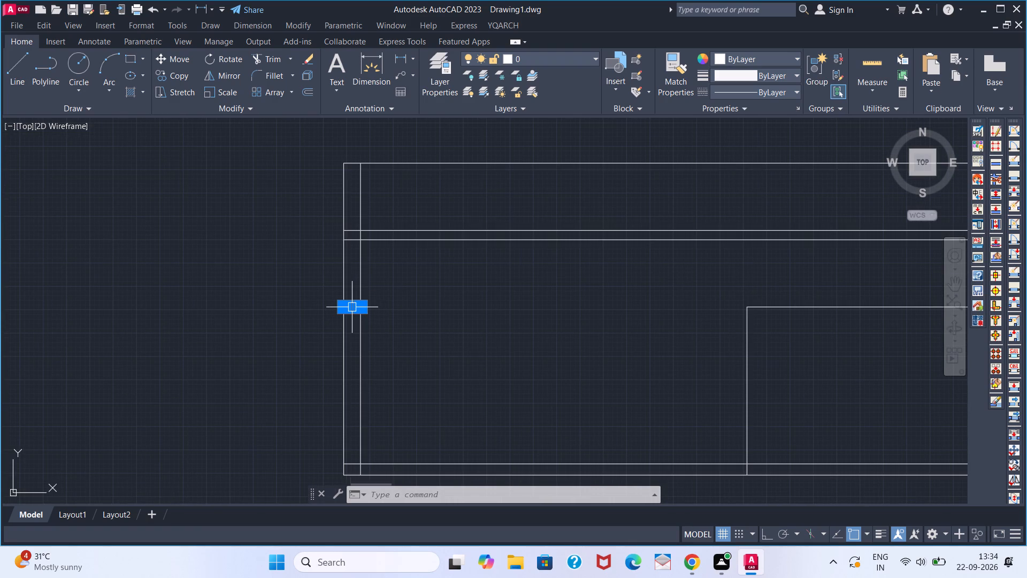
key(Delete)
Offset the left side line of the lower-right room 6' to the right.
middle_drag(508, 318, 505, 318)
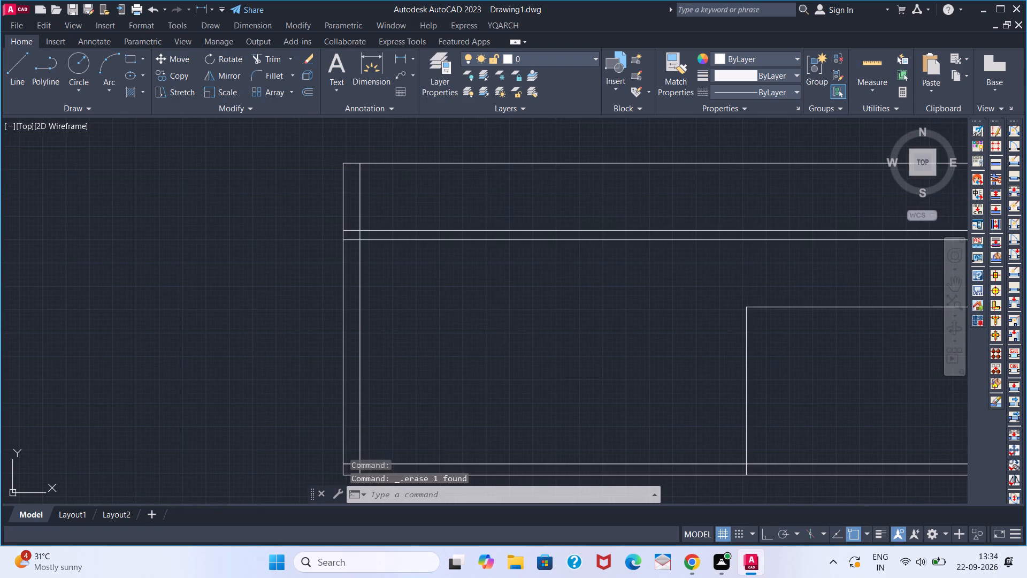
middle_drag(505, 318, 335, 324)
scroll(361, 300, down, 1)
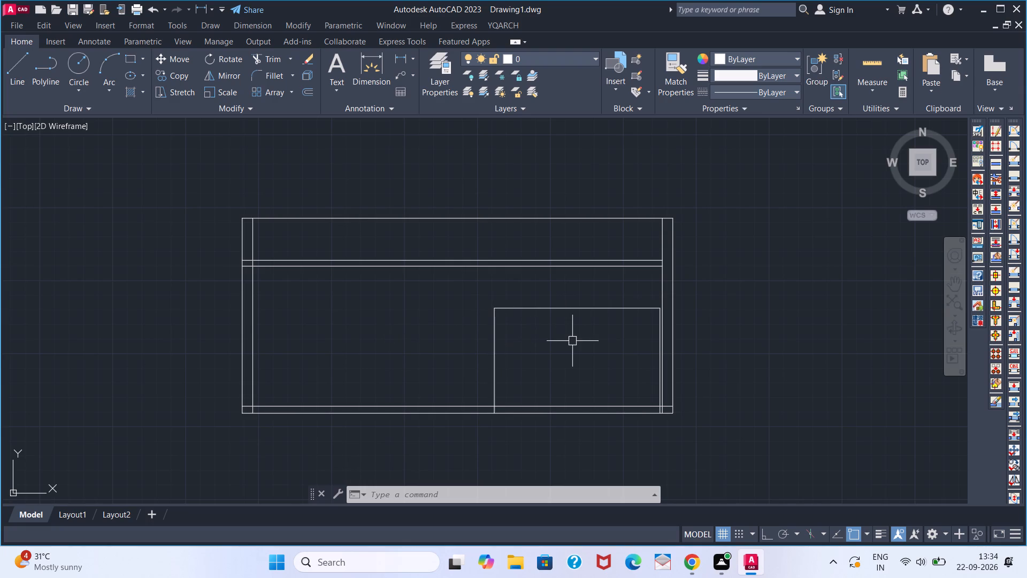
key(o)
key(Return)
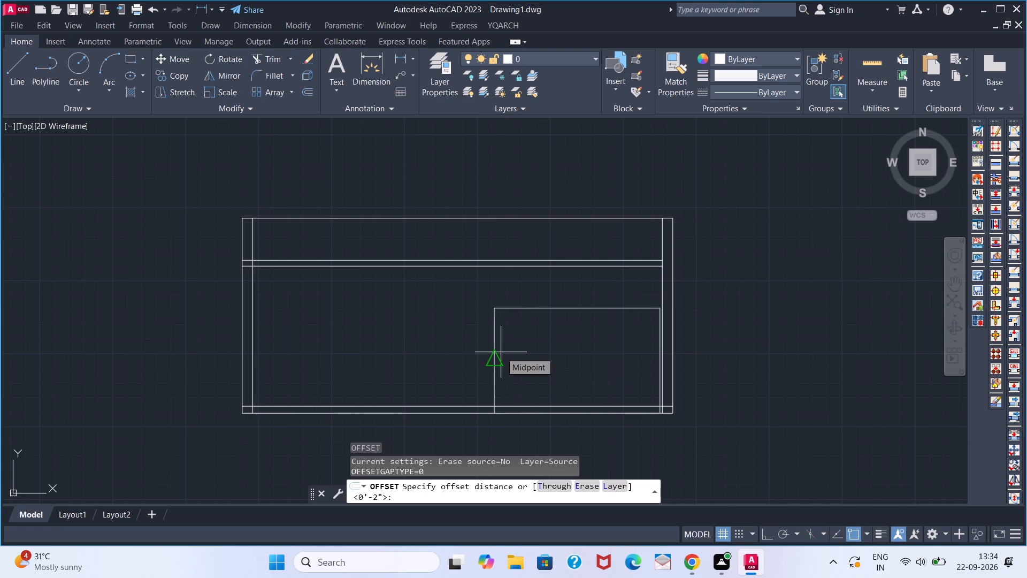
text(6')
key(Return)
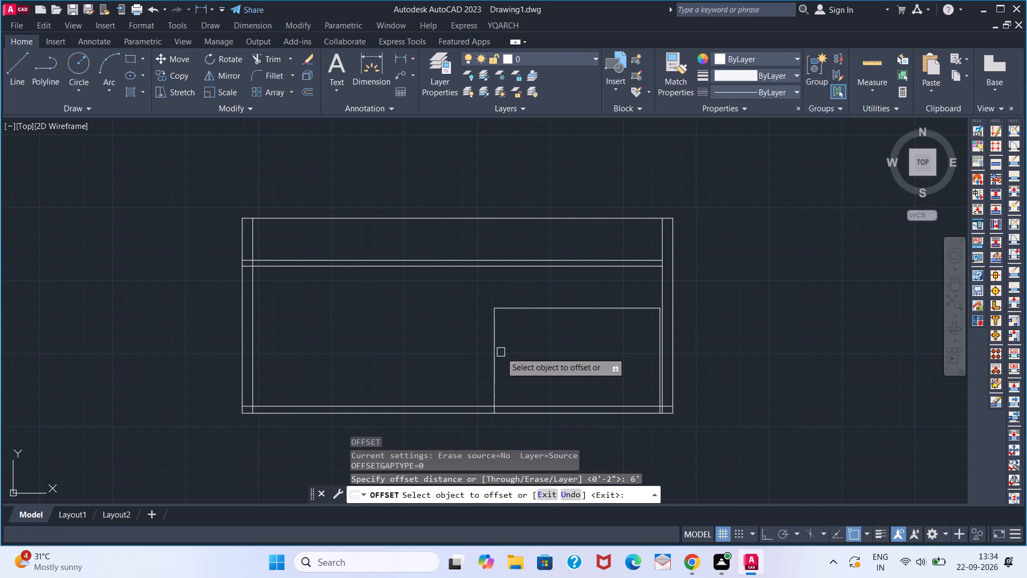
click(499, 352)
click(619, 352)
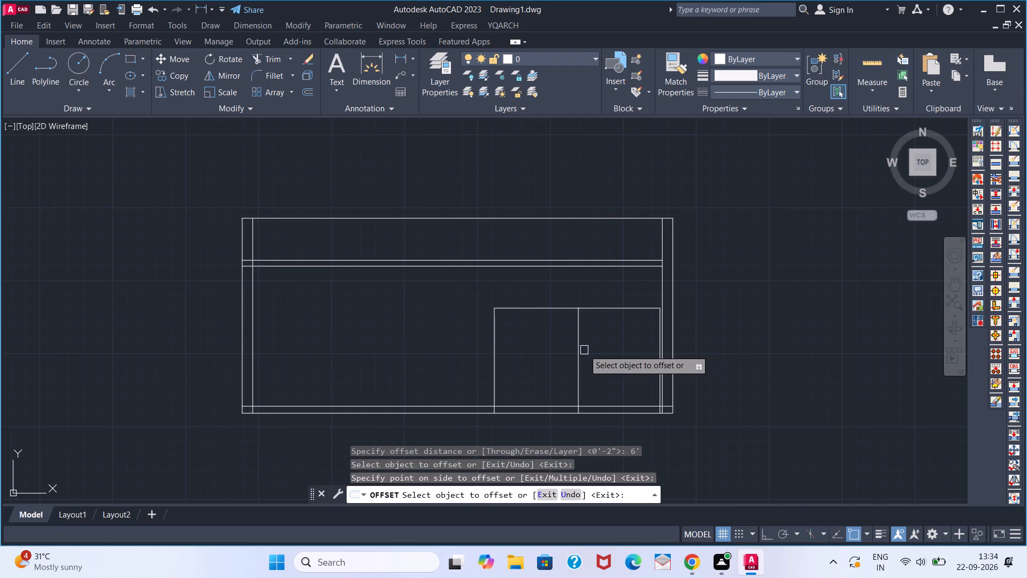
Offset the room's middle vertical line 2" to the right and 2" to the left, and end the Offset command.
click(579, 343)
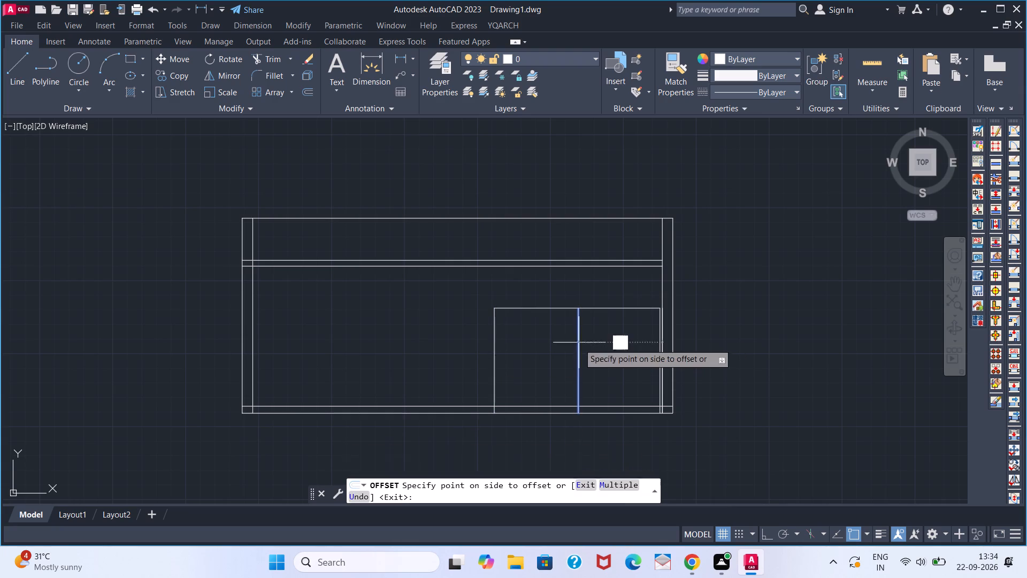
key(2)
key(Return)
scroll(588, 345, up, 3)
click(537, 362)
click(484, 364)
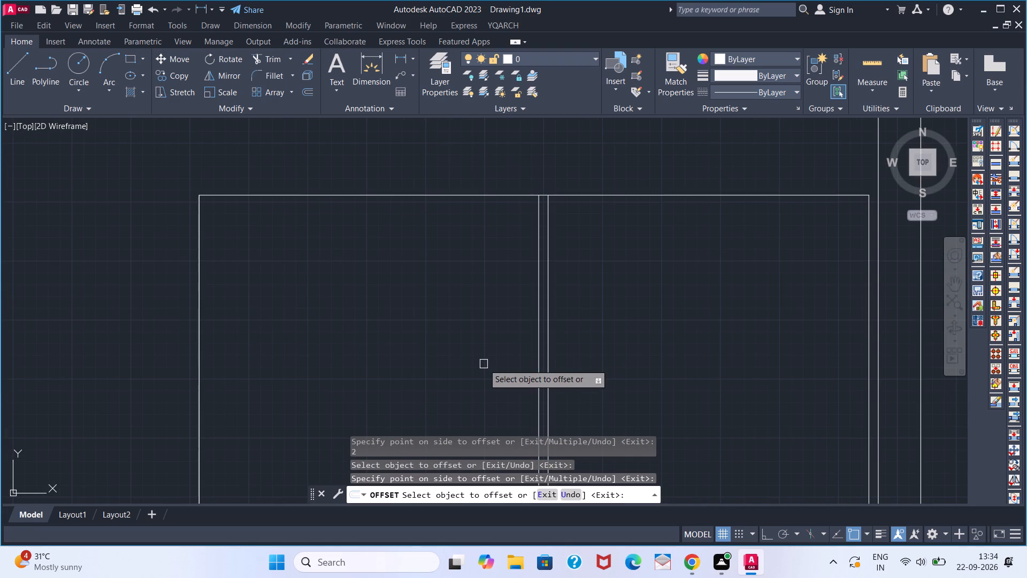
click(535, 368)
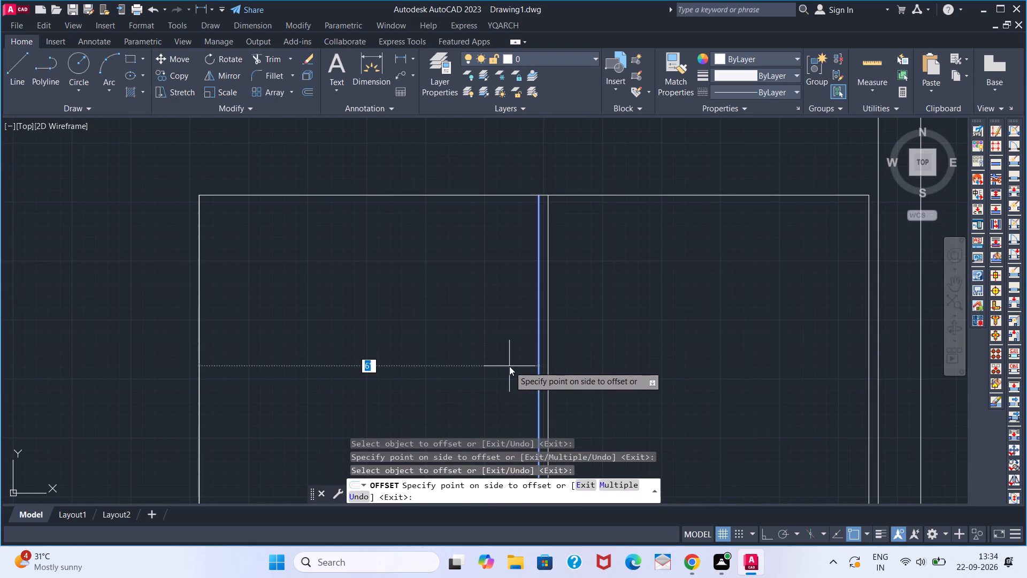
key(2)
key(Return)
key(space)
scroll(550, 369, down, 2)
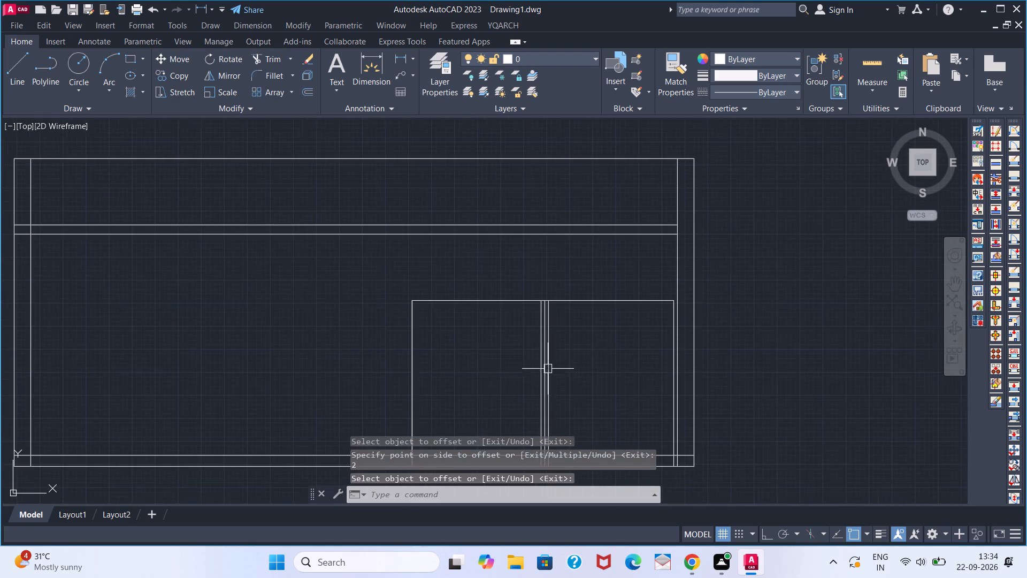
Offset the left side line of the lower-right room 9" to the left.
middle_drag(461, 374, 461, 310)
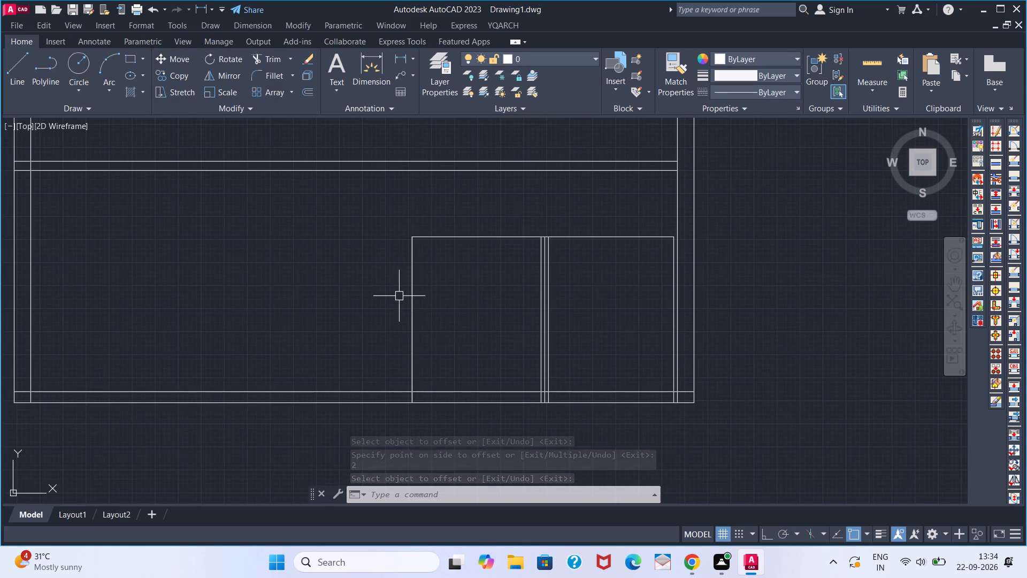
key(o)
key(Return)
key(9)
key(Return)
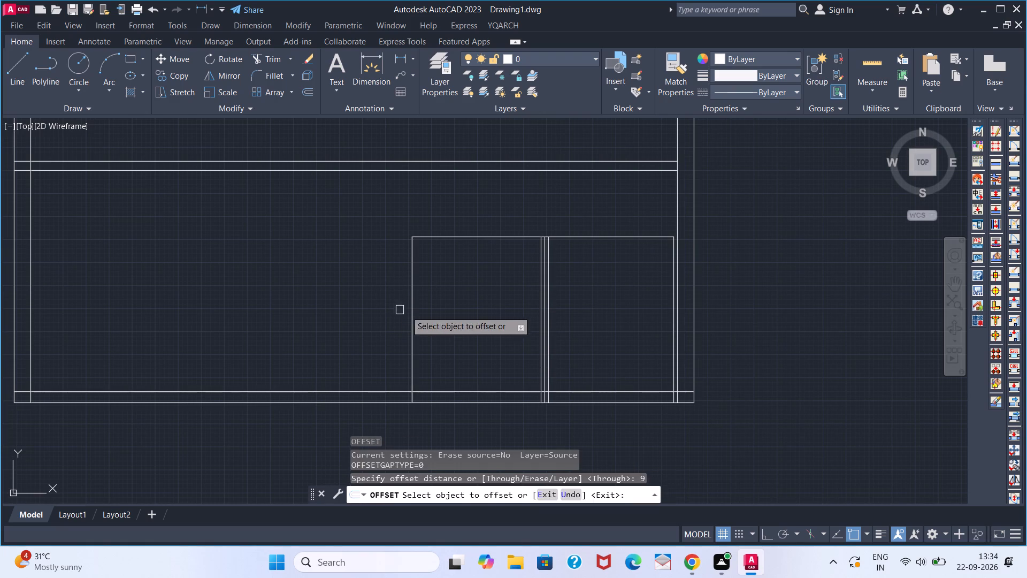
click(410, 311)
click(340, 311)
key(space)
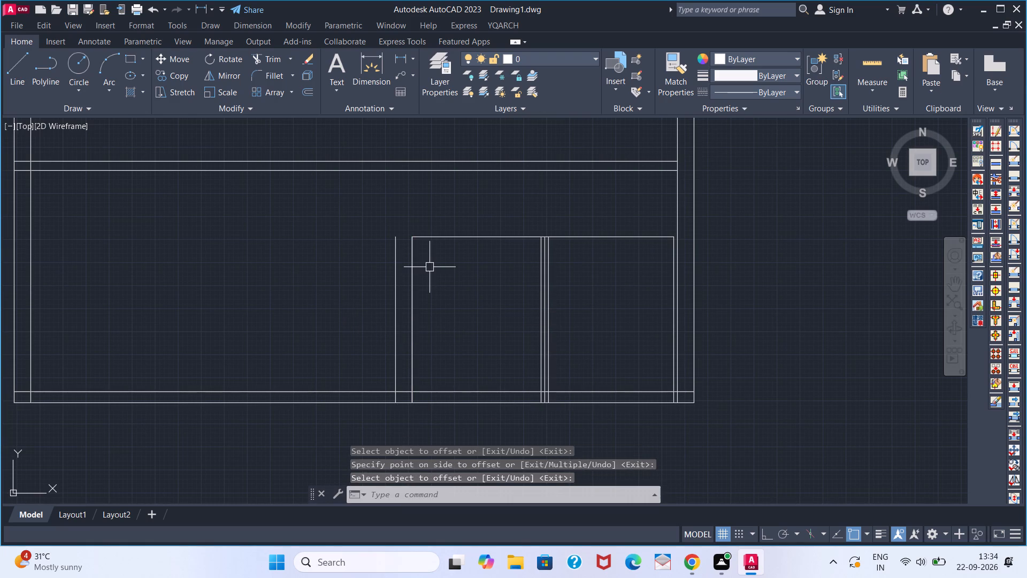
Extend the room's top line to meet the new outer line on its left side.
key(e)
key(x)
key(space)
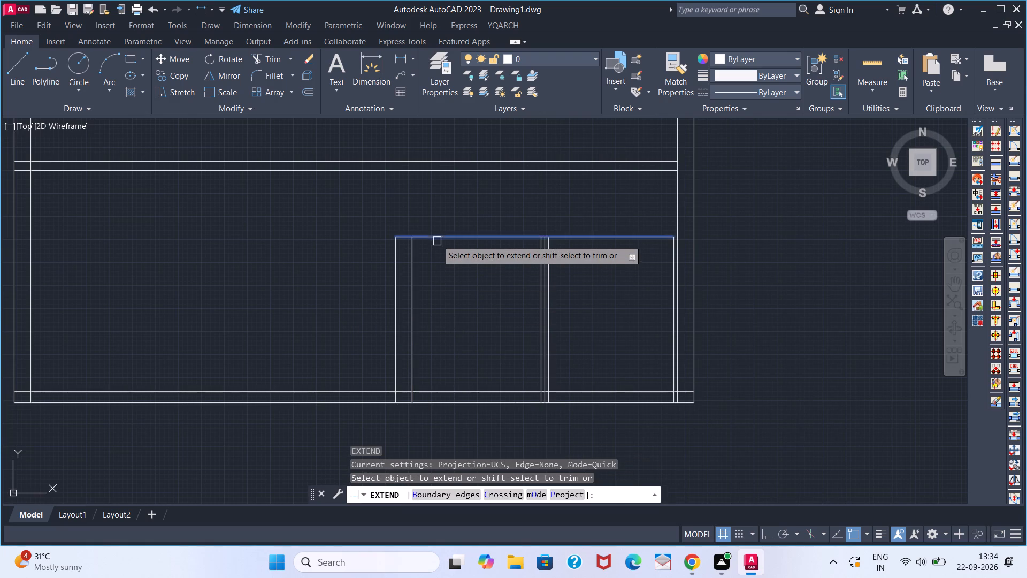
click(436, 240)
key(space)
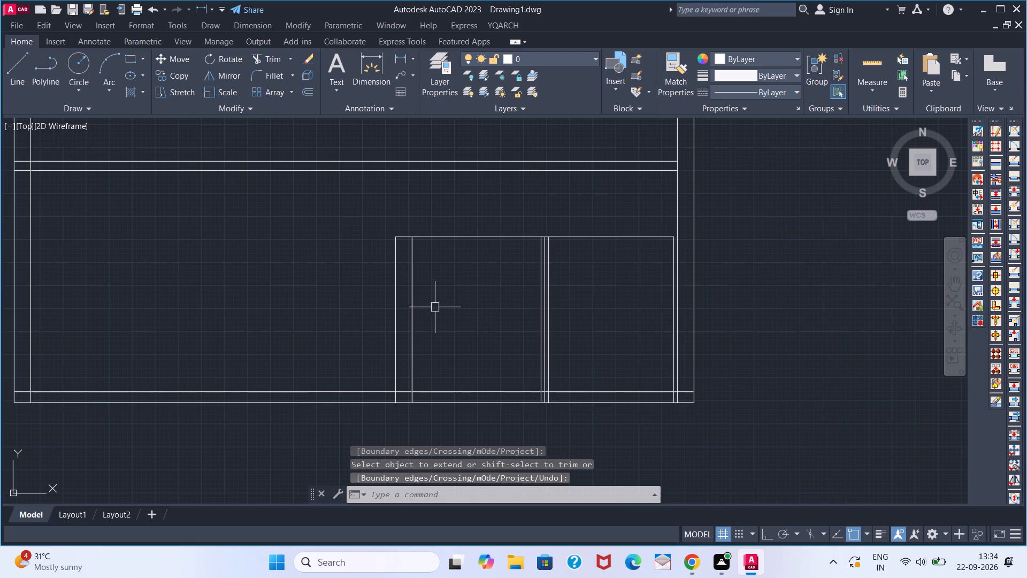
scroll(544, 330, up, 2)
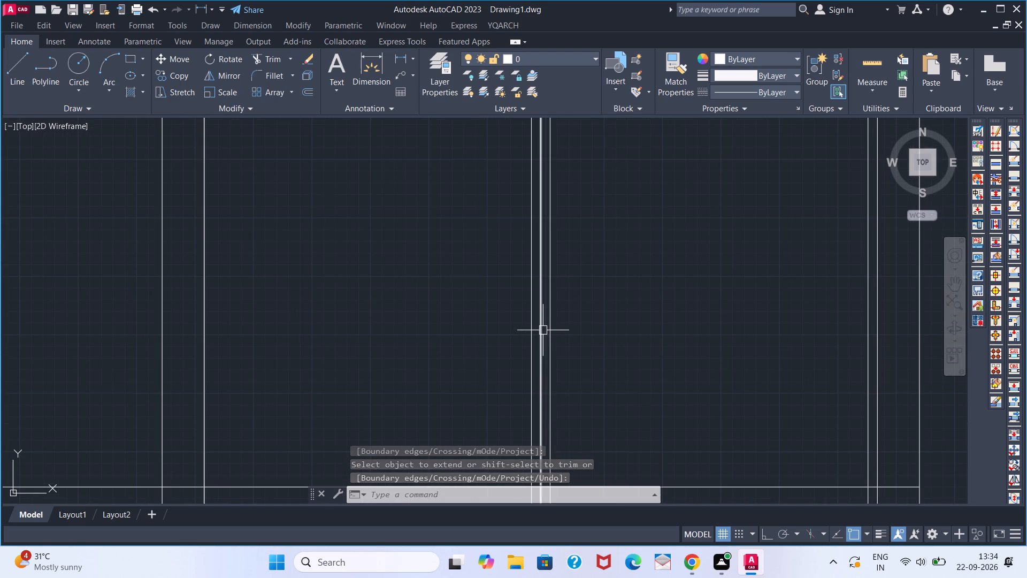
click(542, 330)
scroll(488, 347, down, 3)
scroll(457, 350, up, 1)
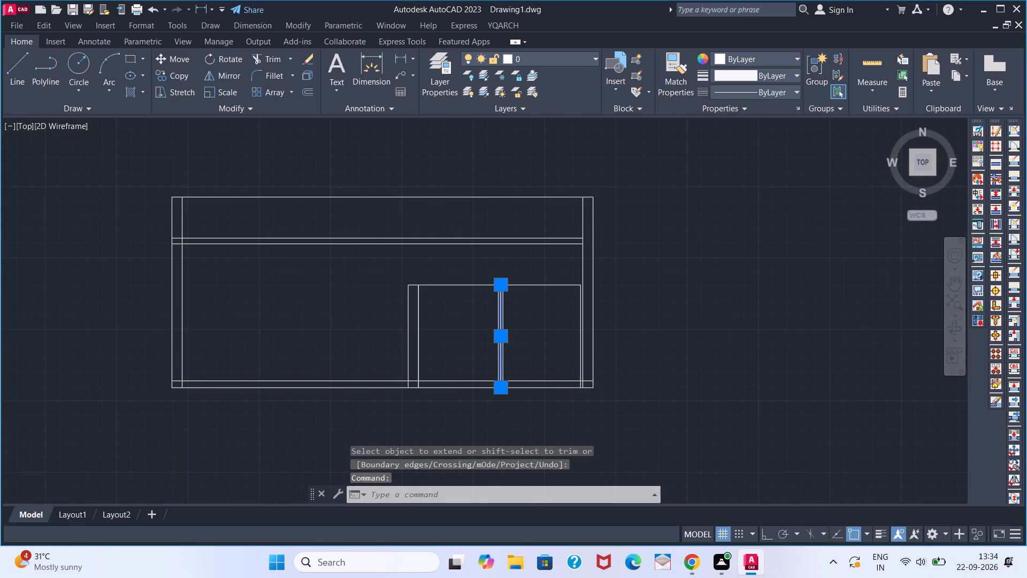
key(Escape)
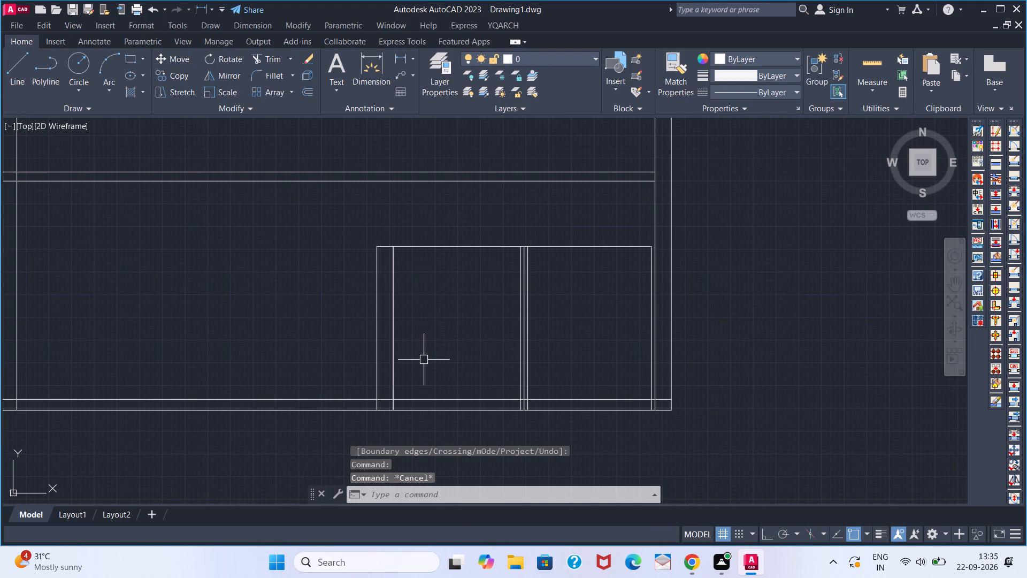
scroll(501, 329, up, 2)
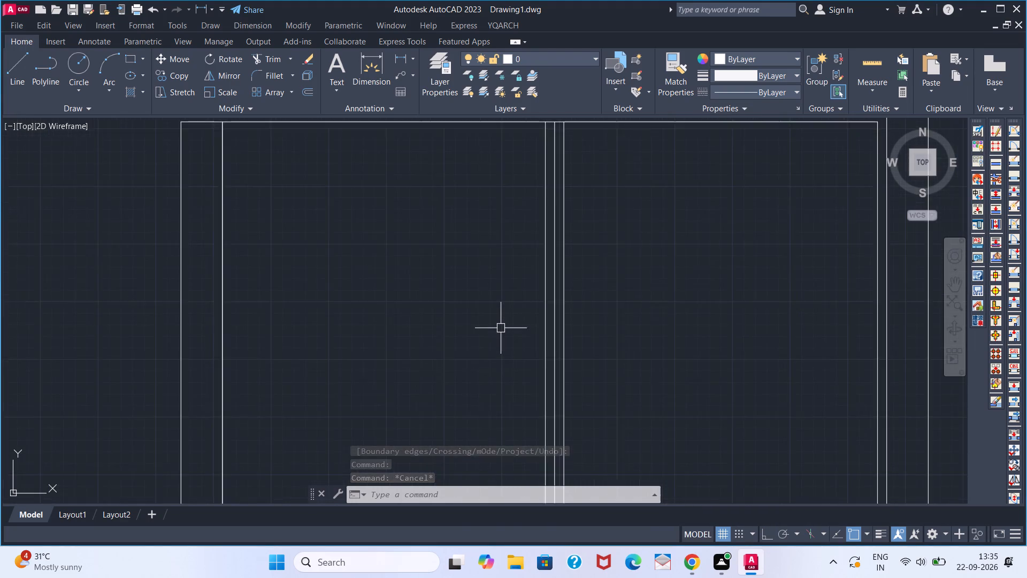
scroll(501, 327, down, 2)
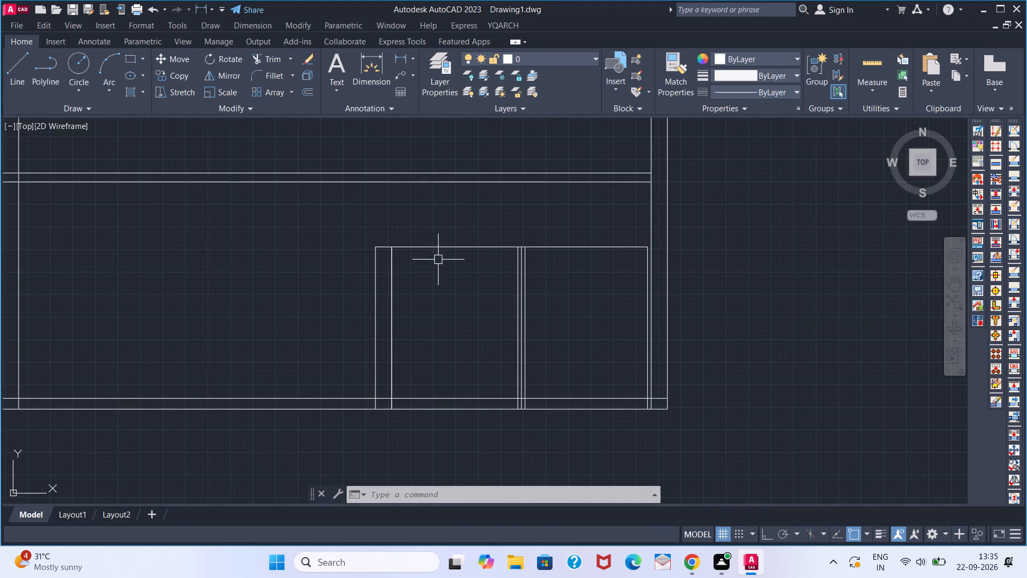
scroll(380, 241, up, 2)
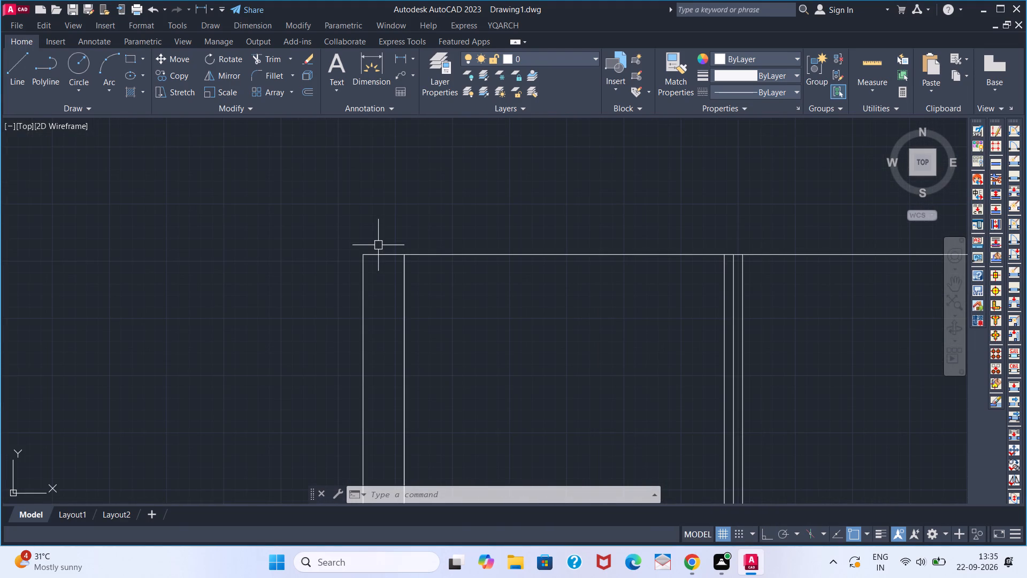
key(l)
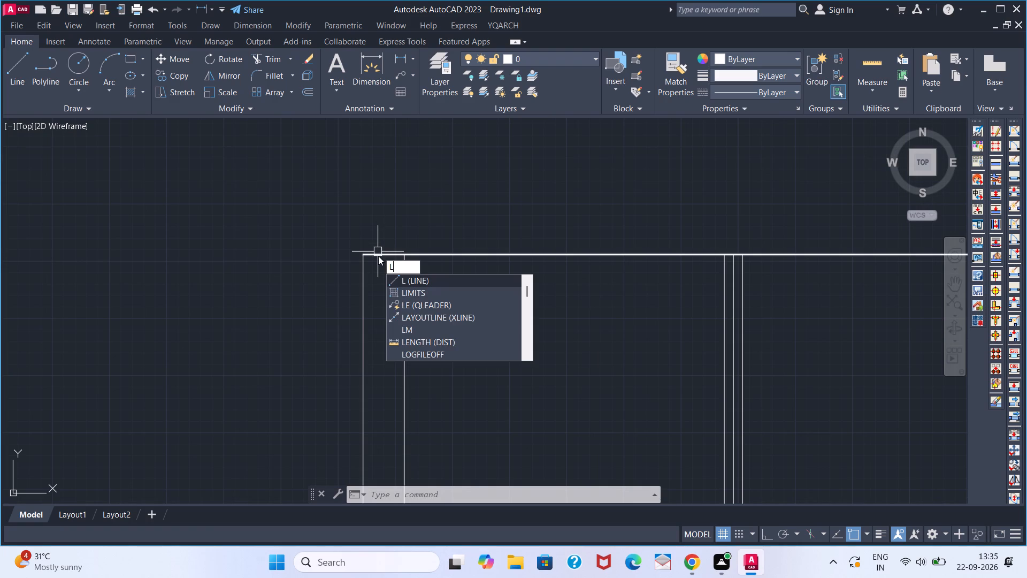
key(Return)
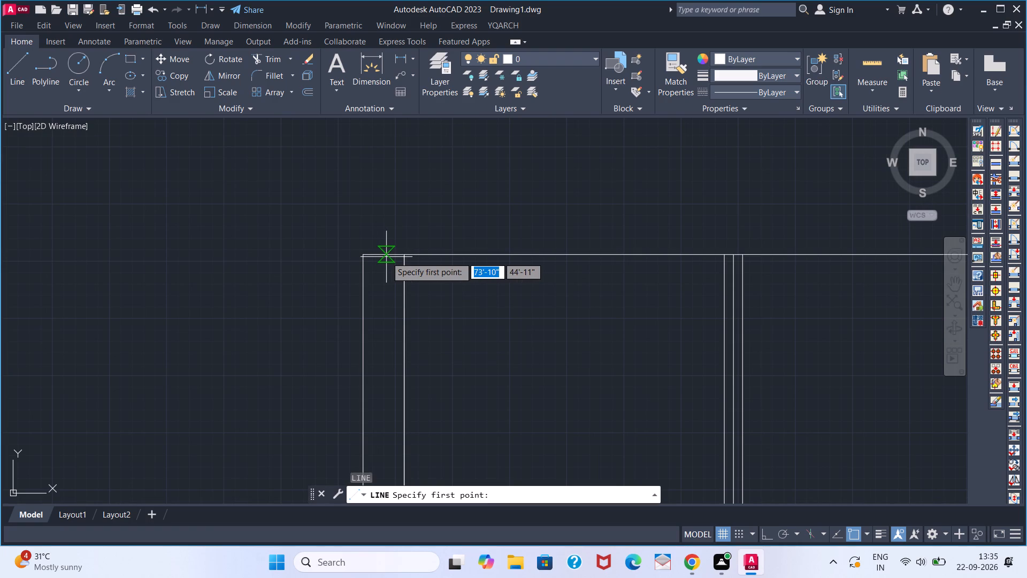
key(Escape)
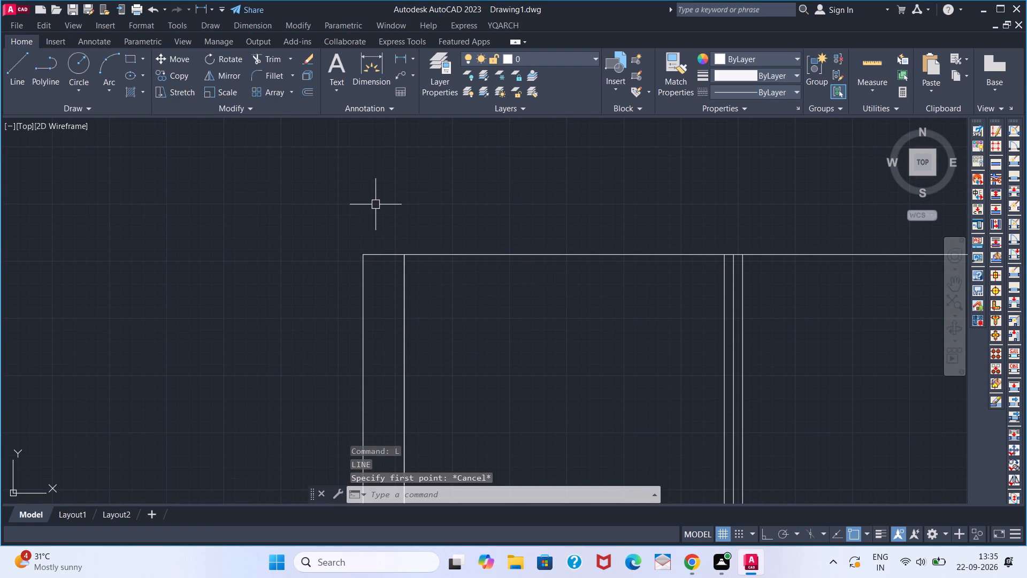
Draw a line across the top end of the lower-right room's left wall, from its outer corner to its inner corner.
scroll(384, 218, down, 2)
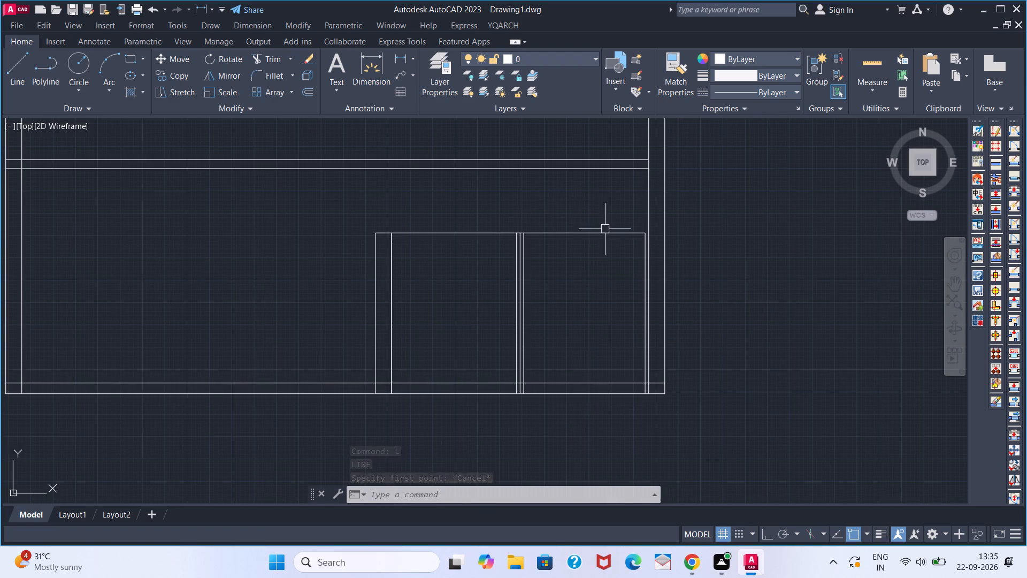
scroll(376, 228, up, 2)
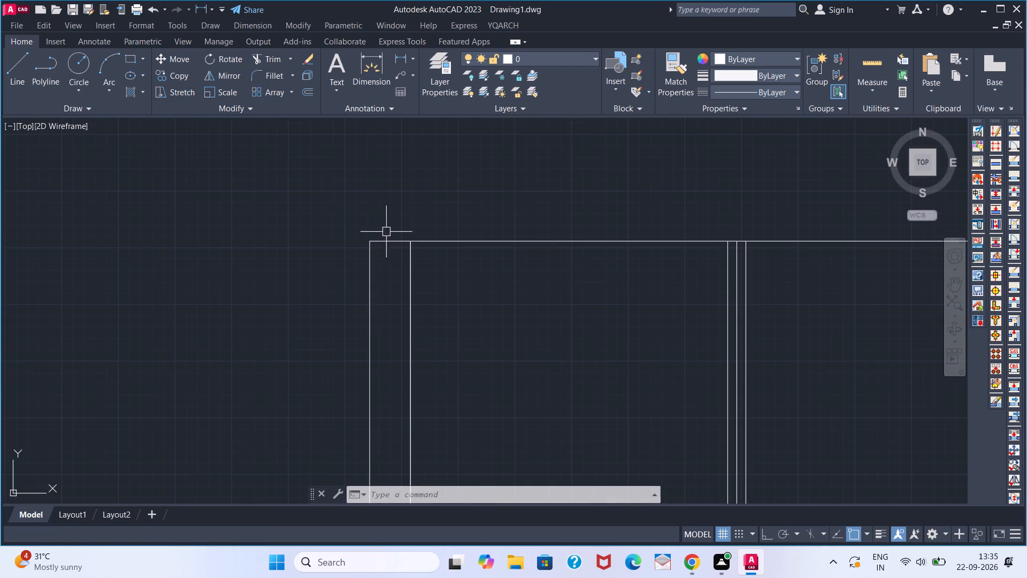
scroll(385, 244, down, 2)
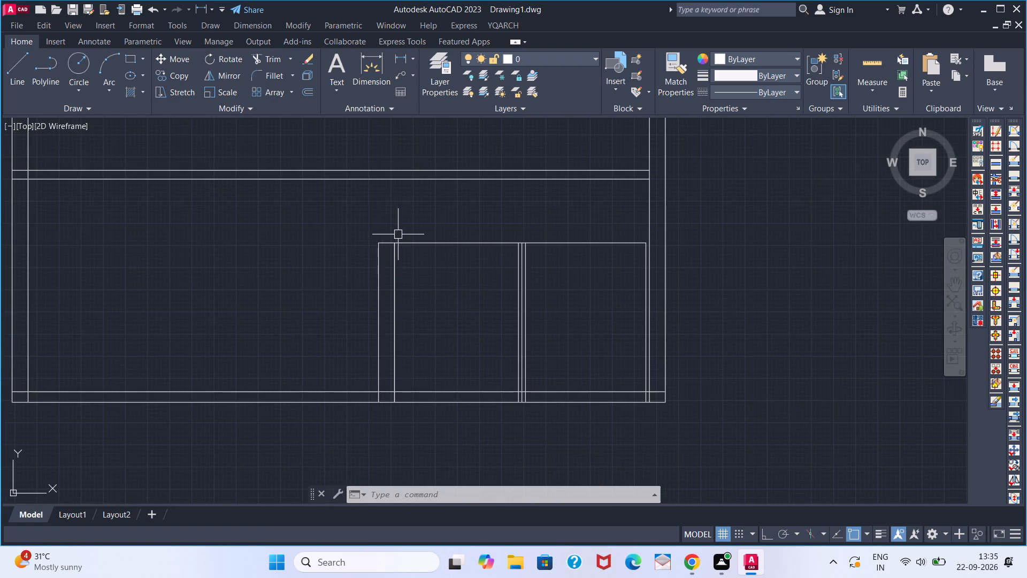
scroll(395, 235, up, 5)
scroll(346, 254, down, 2)
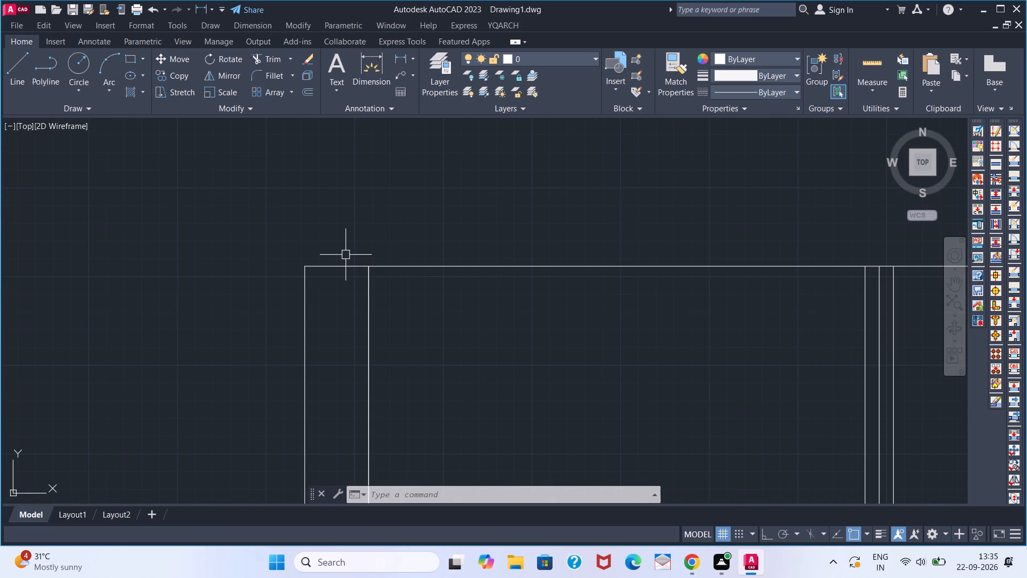
scroll(341, 256, up, 2)
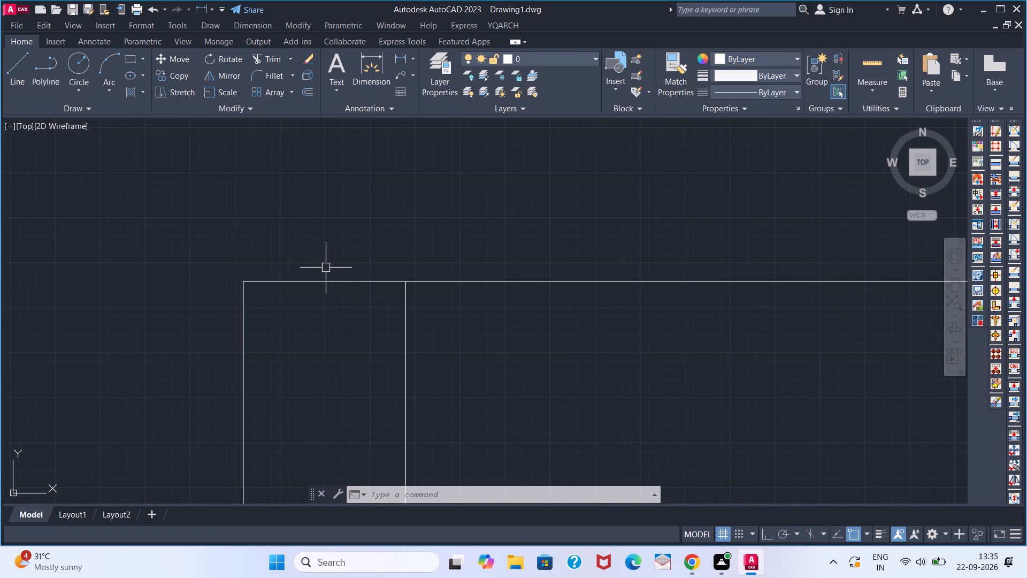
key(l)
key(Return)
click(247, 283)
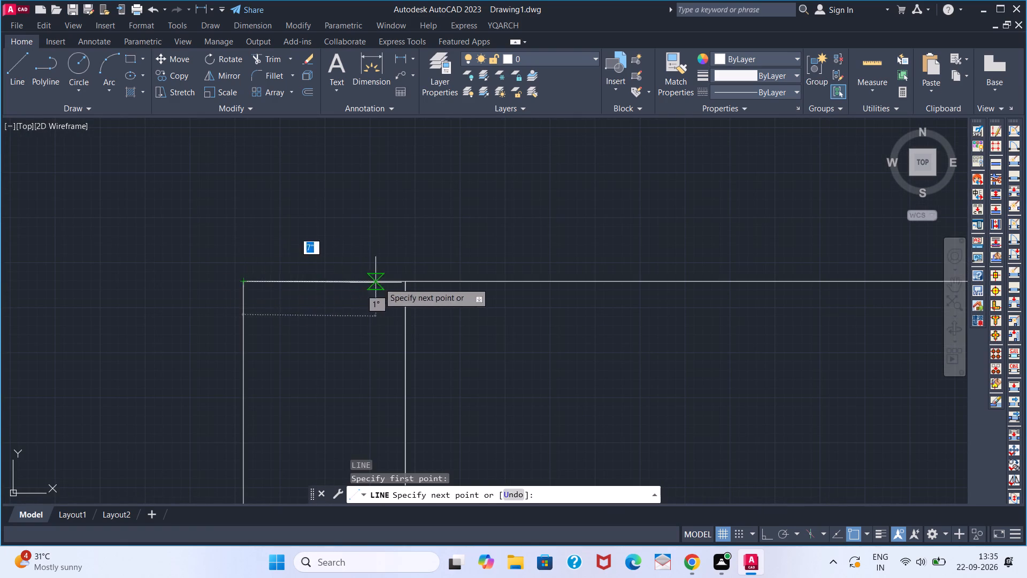
click(400, 282)
key(space)
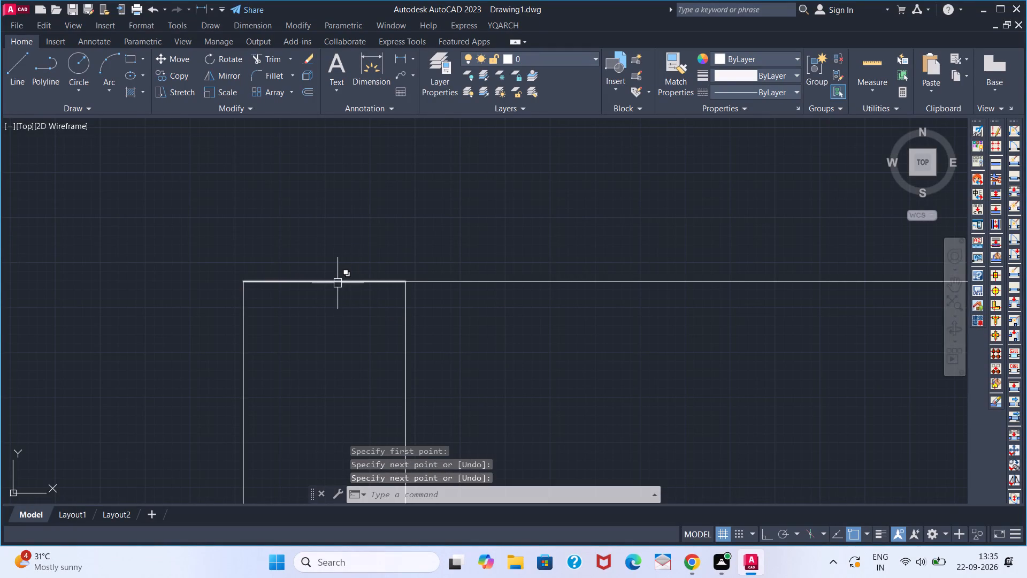
With ortho mode turned on, draw a vertical line 2" upward from the midpoint of the left wall's top end.
key(l)
key(Return)
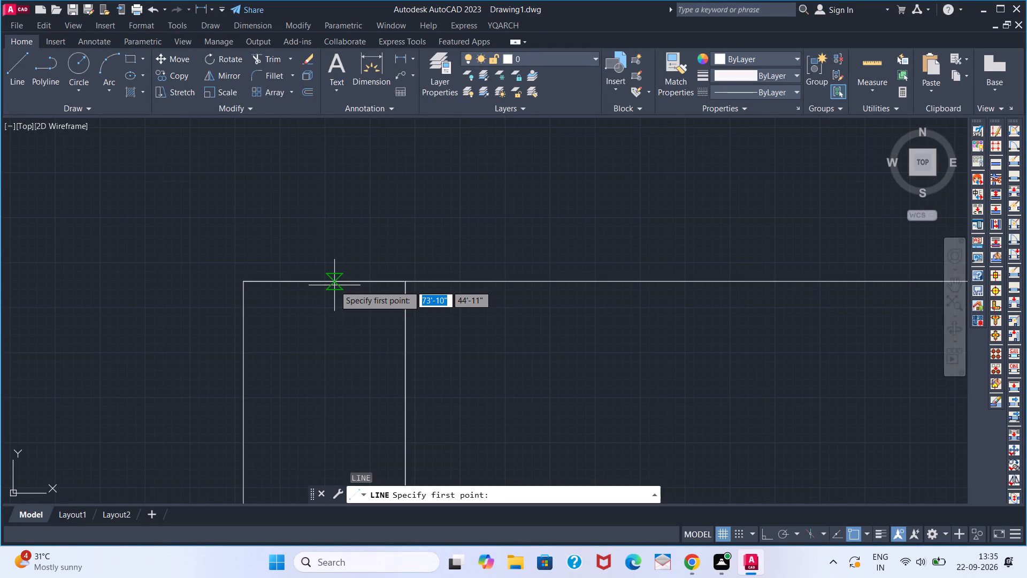
click(331, 285)
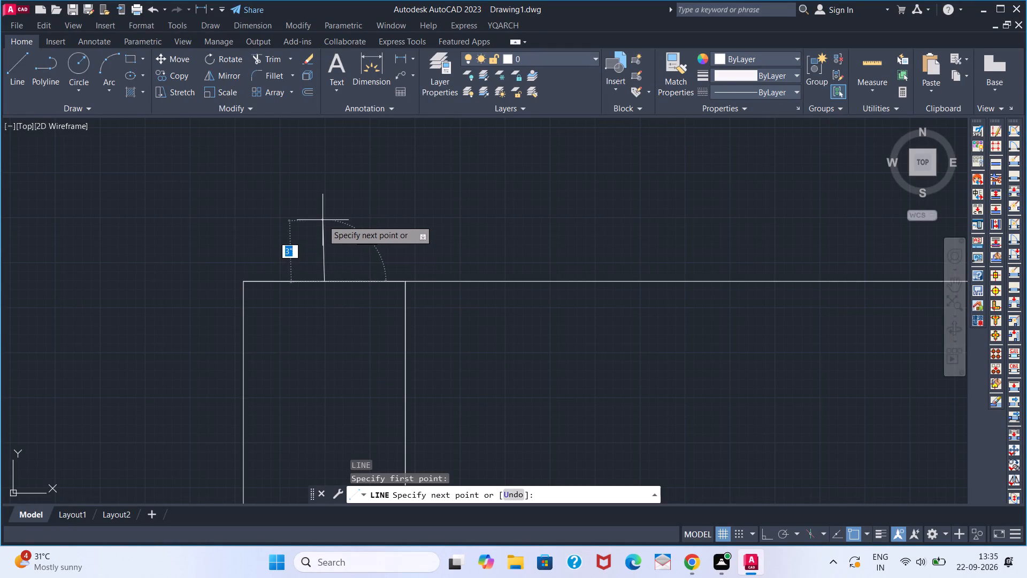
key(ctrl+F8)
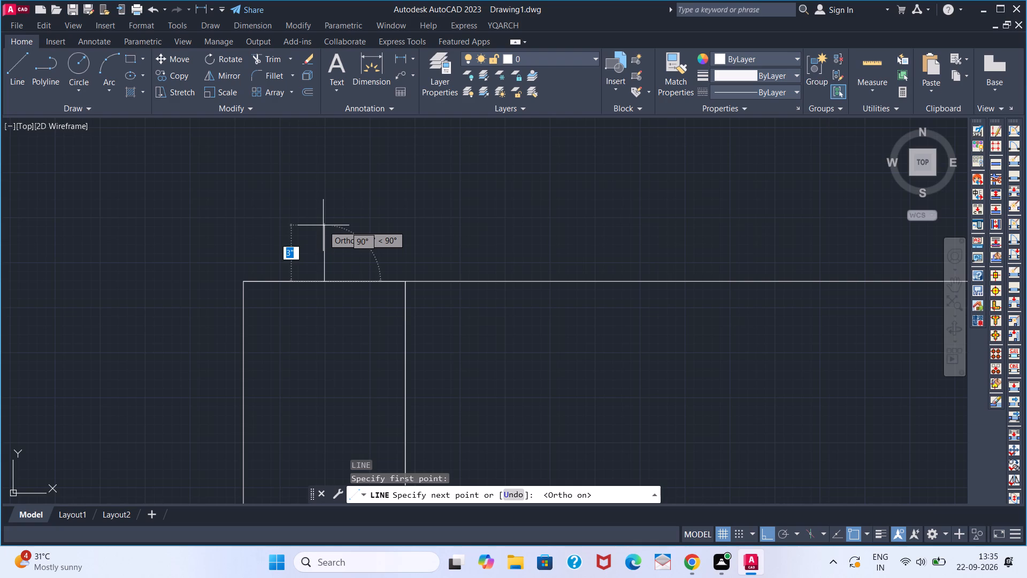
key(2)
key(Return)
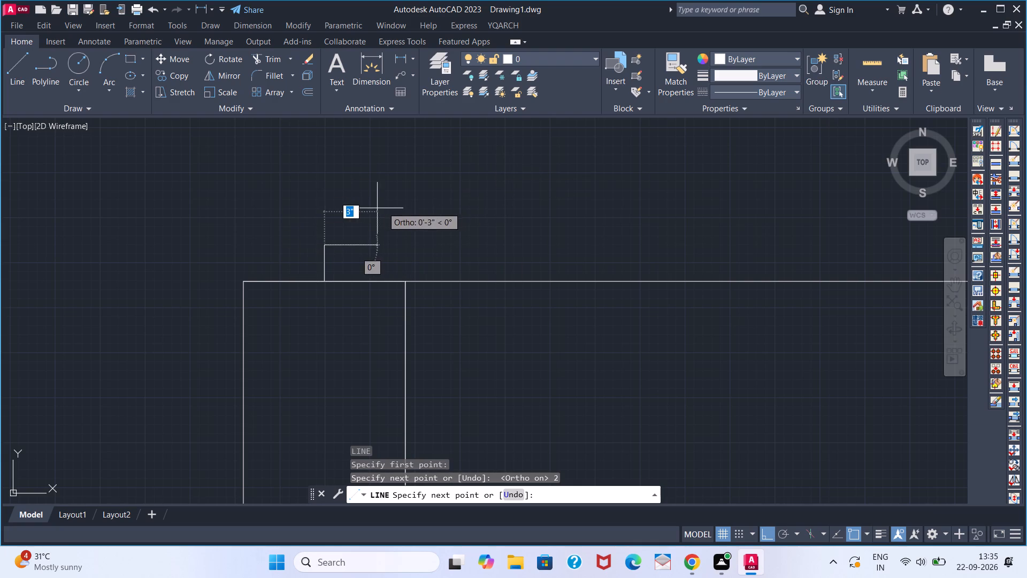
key(Escape)
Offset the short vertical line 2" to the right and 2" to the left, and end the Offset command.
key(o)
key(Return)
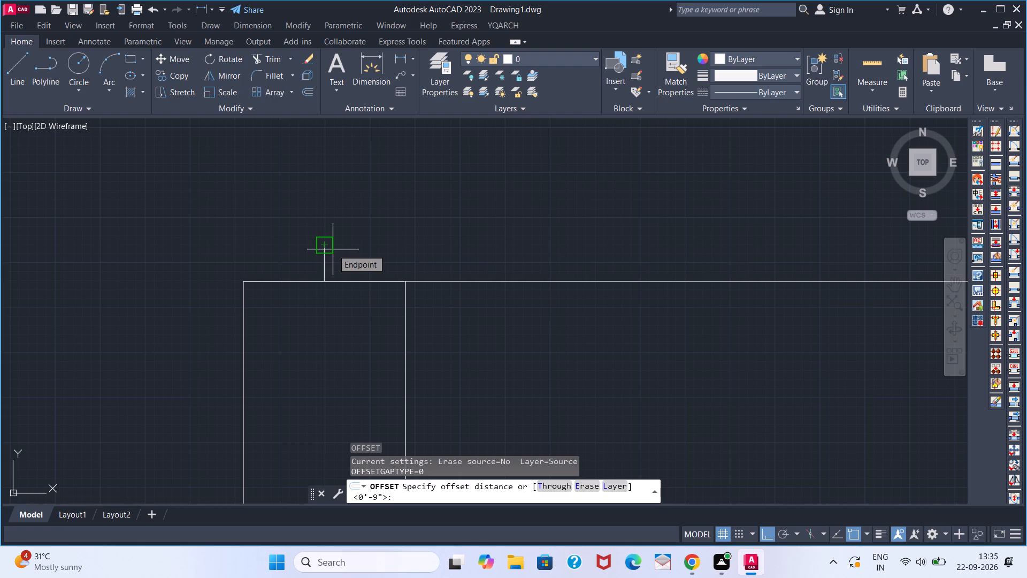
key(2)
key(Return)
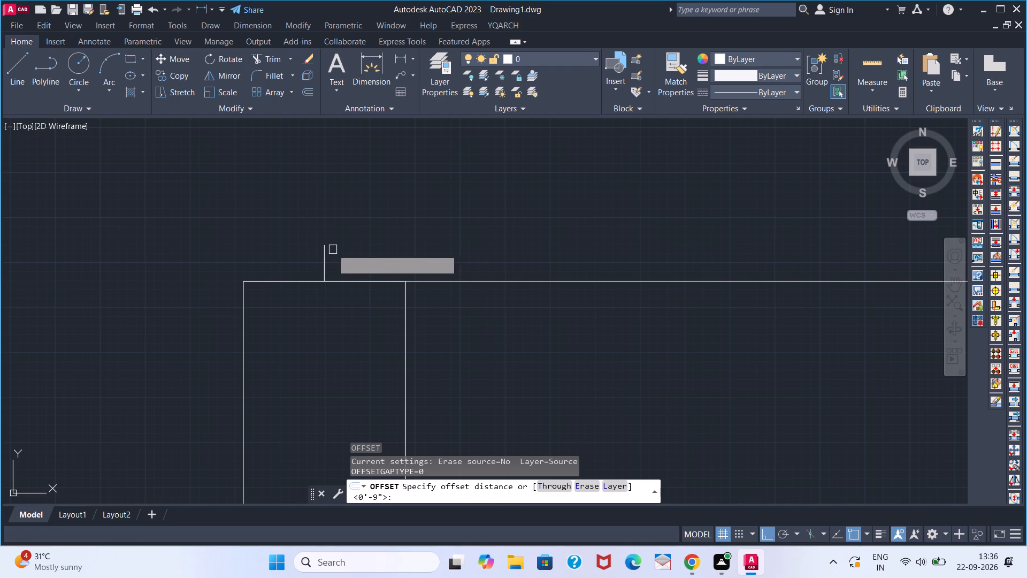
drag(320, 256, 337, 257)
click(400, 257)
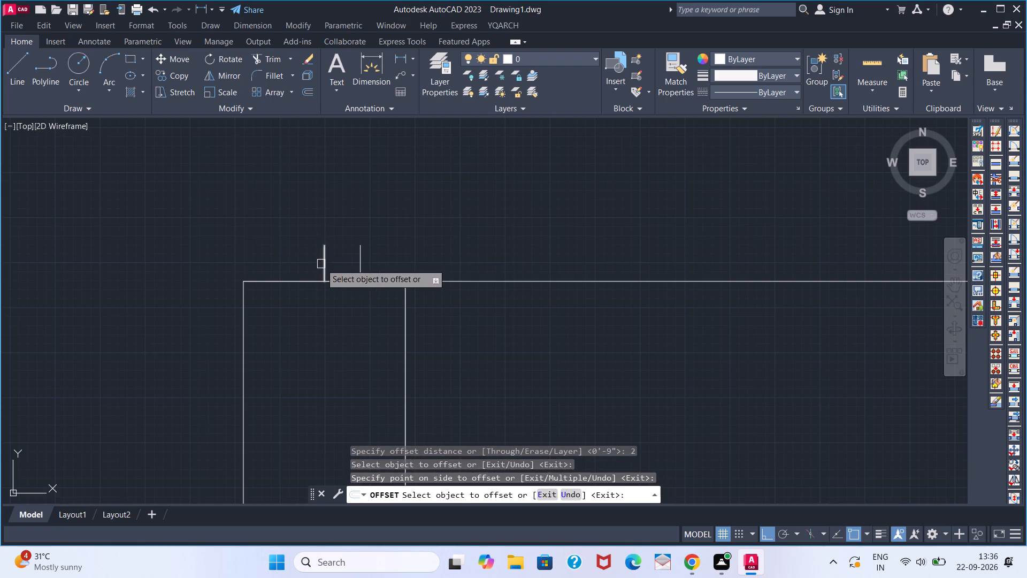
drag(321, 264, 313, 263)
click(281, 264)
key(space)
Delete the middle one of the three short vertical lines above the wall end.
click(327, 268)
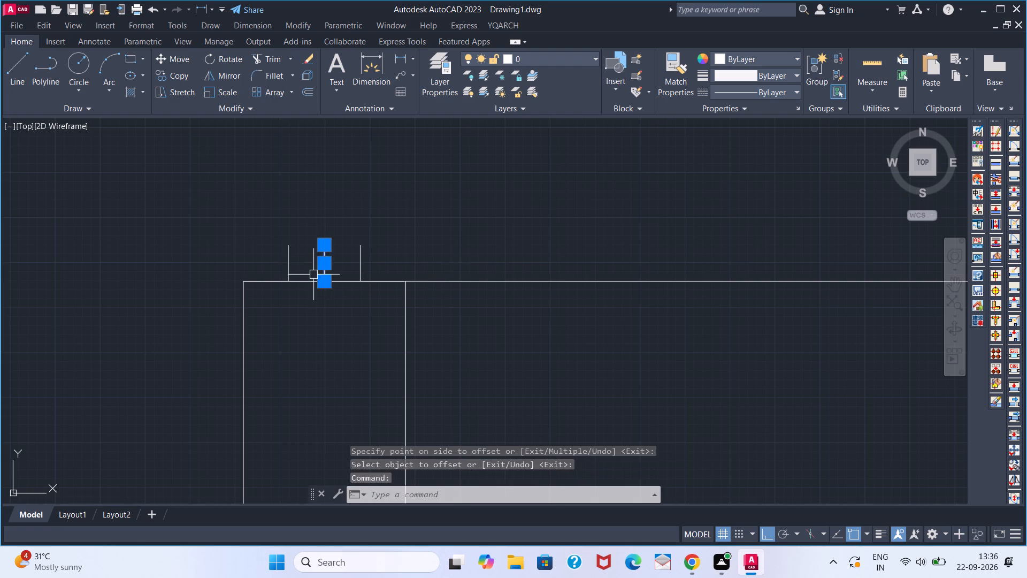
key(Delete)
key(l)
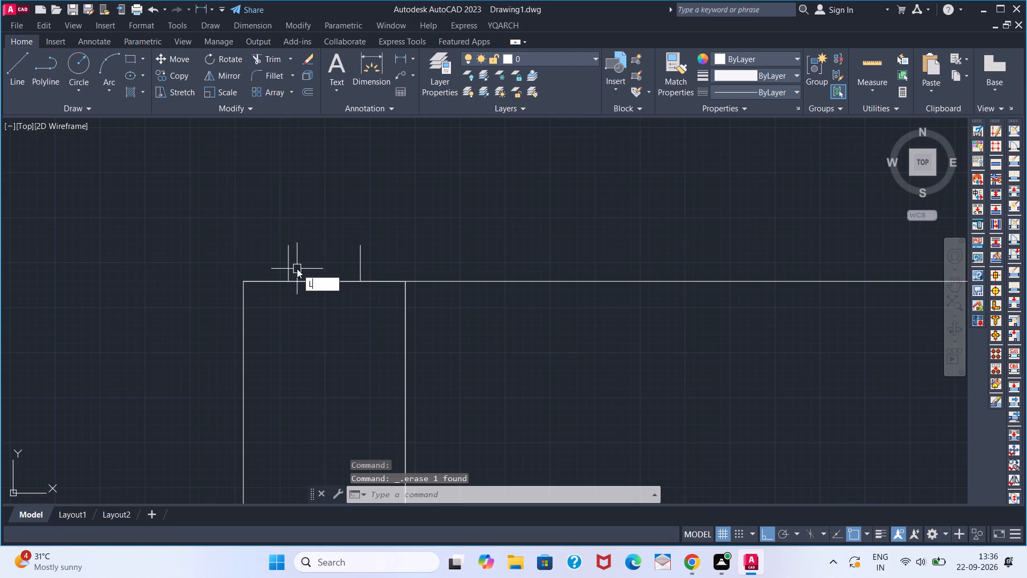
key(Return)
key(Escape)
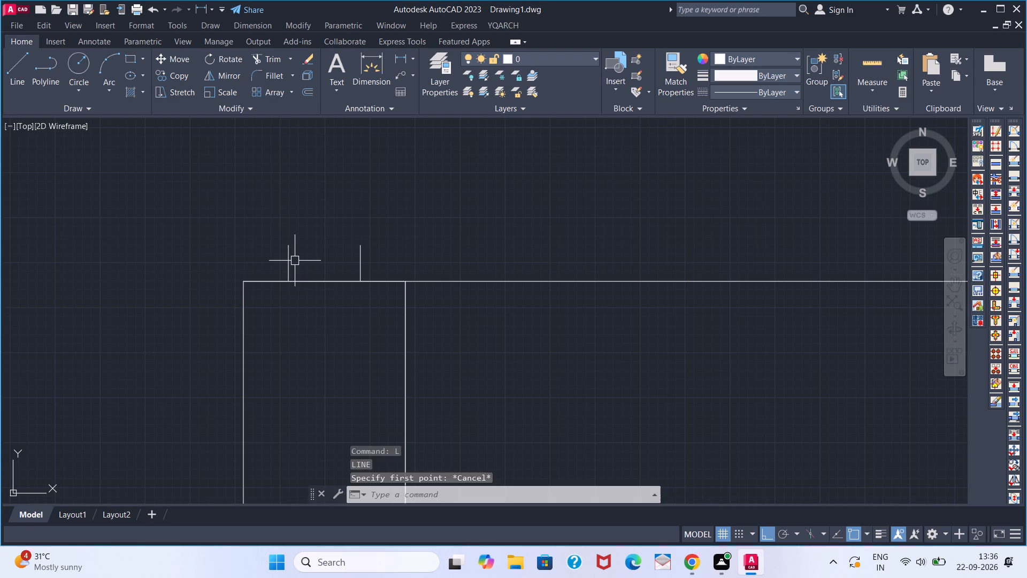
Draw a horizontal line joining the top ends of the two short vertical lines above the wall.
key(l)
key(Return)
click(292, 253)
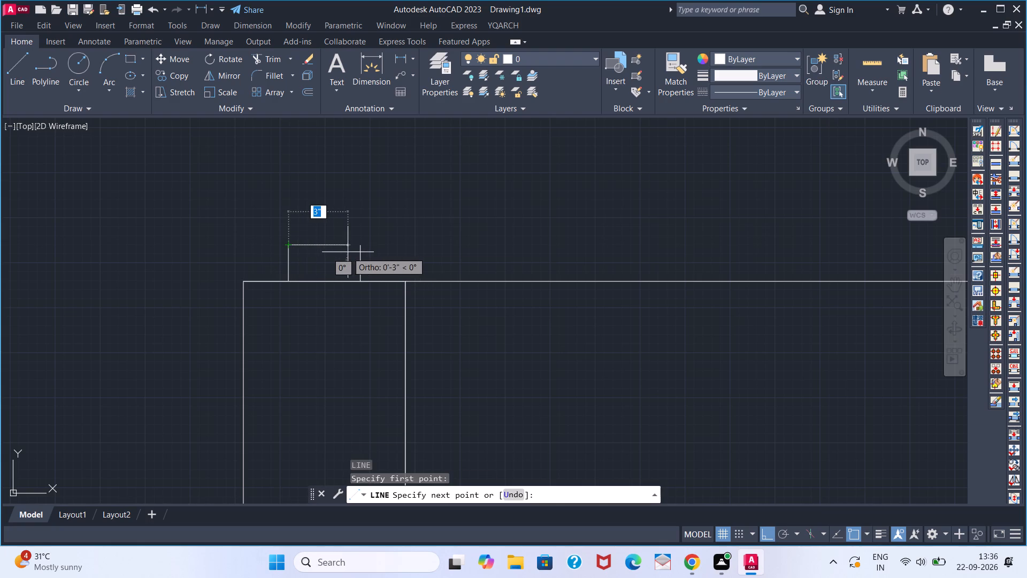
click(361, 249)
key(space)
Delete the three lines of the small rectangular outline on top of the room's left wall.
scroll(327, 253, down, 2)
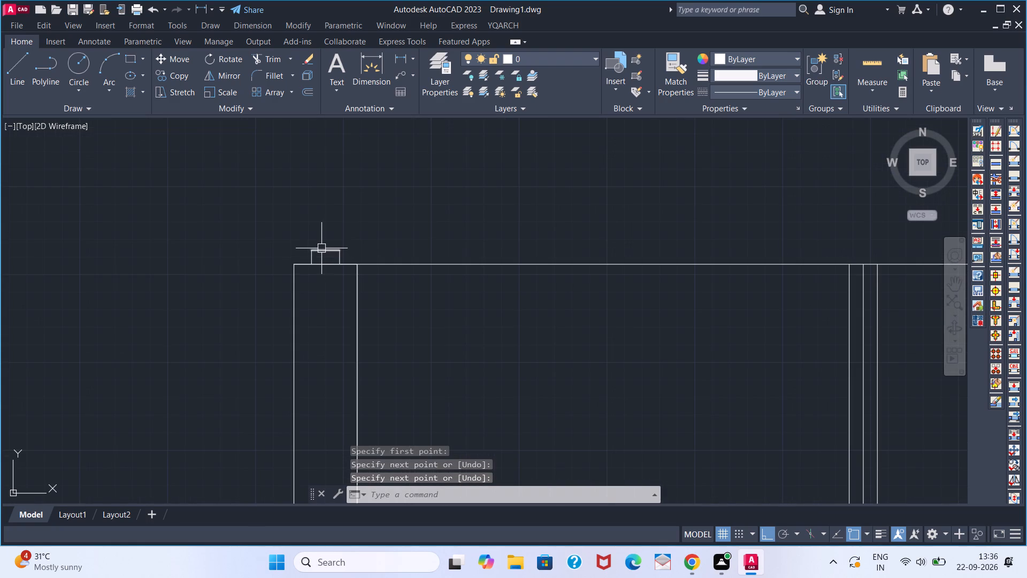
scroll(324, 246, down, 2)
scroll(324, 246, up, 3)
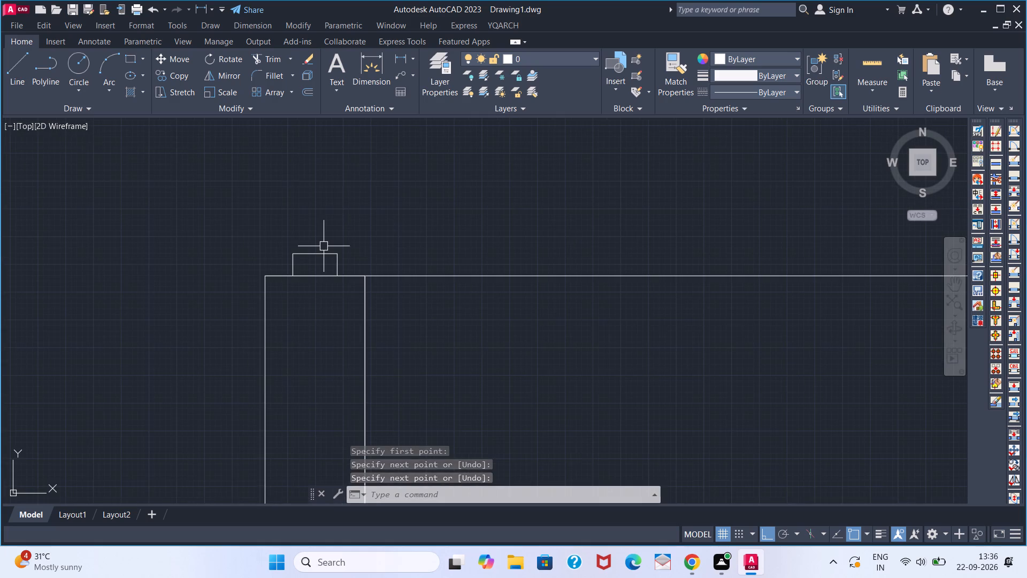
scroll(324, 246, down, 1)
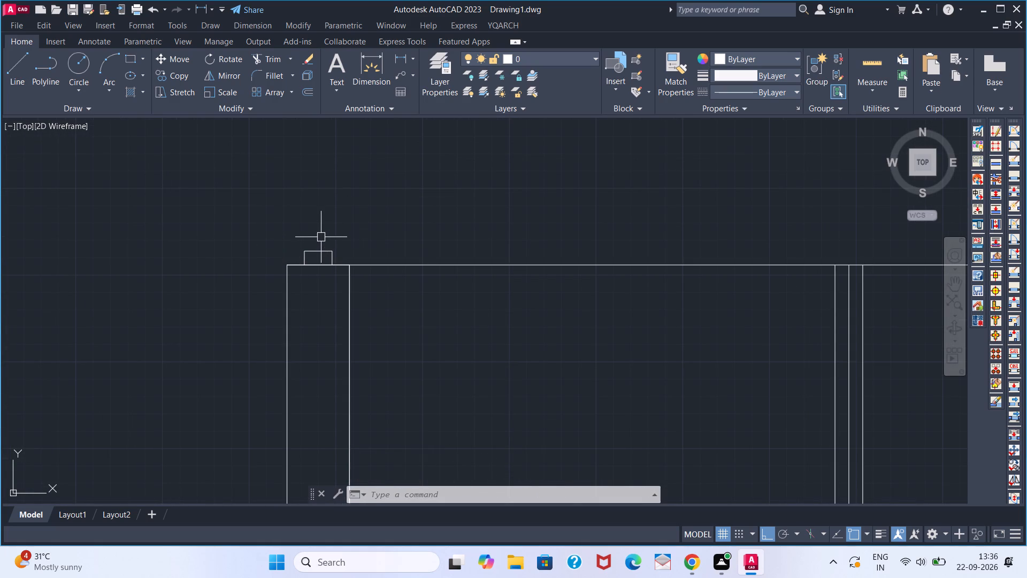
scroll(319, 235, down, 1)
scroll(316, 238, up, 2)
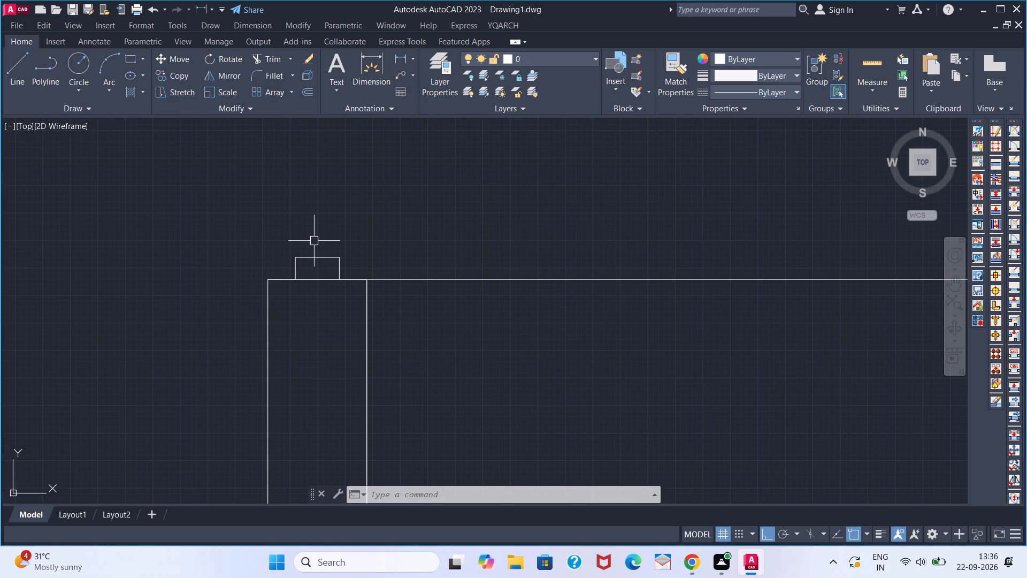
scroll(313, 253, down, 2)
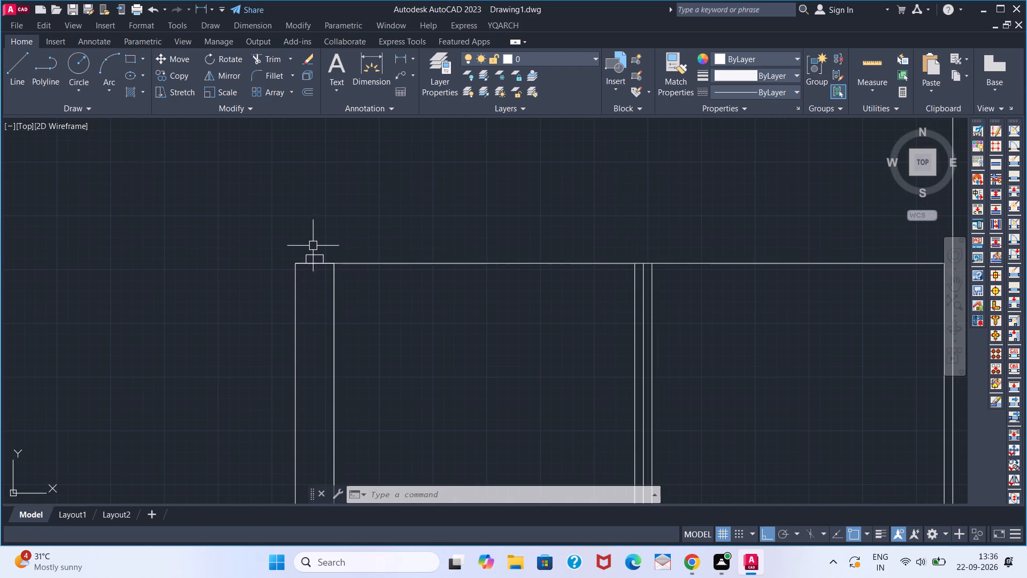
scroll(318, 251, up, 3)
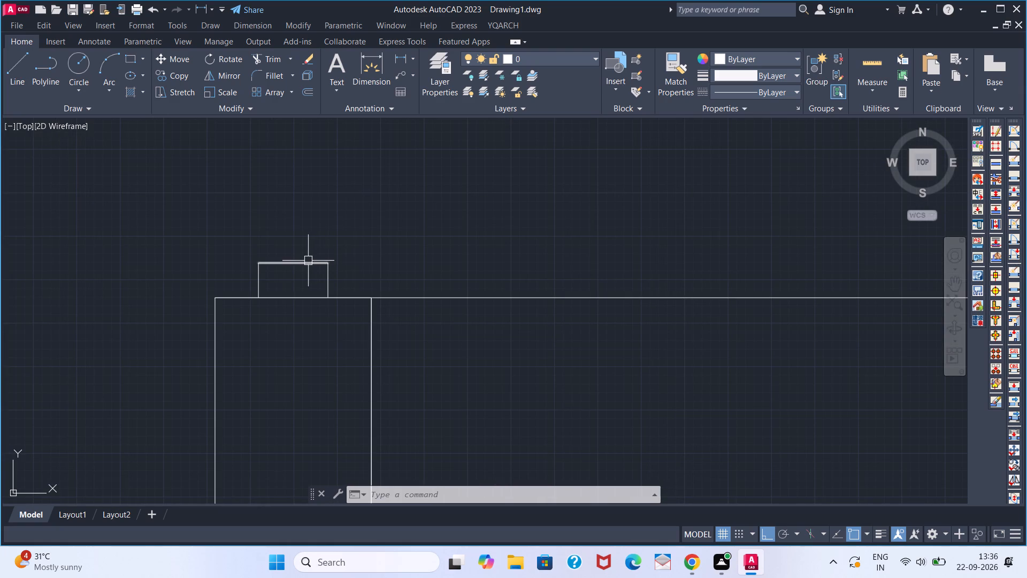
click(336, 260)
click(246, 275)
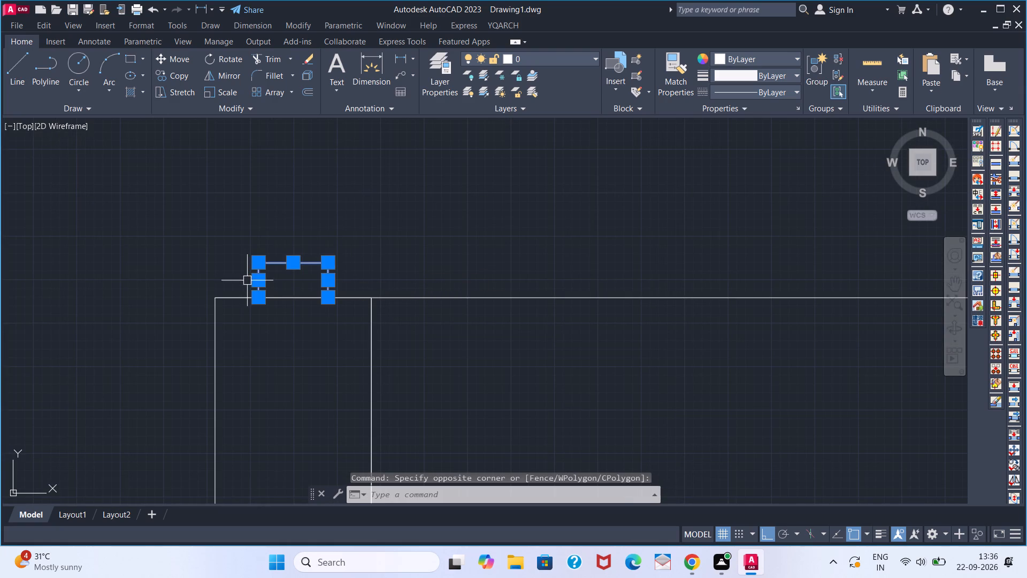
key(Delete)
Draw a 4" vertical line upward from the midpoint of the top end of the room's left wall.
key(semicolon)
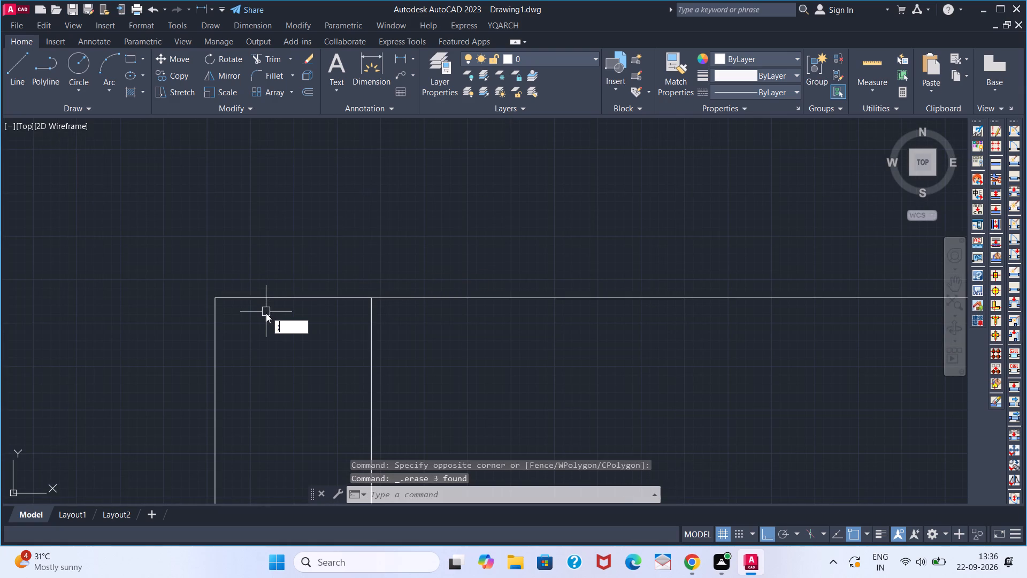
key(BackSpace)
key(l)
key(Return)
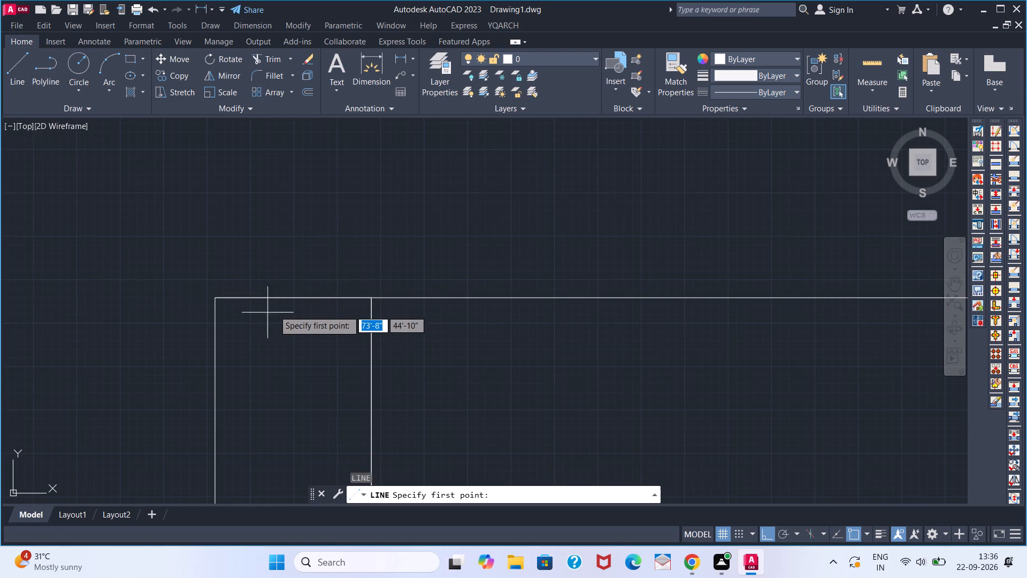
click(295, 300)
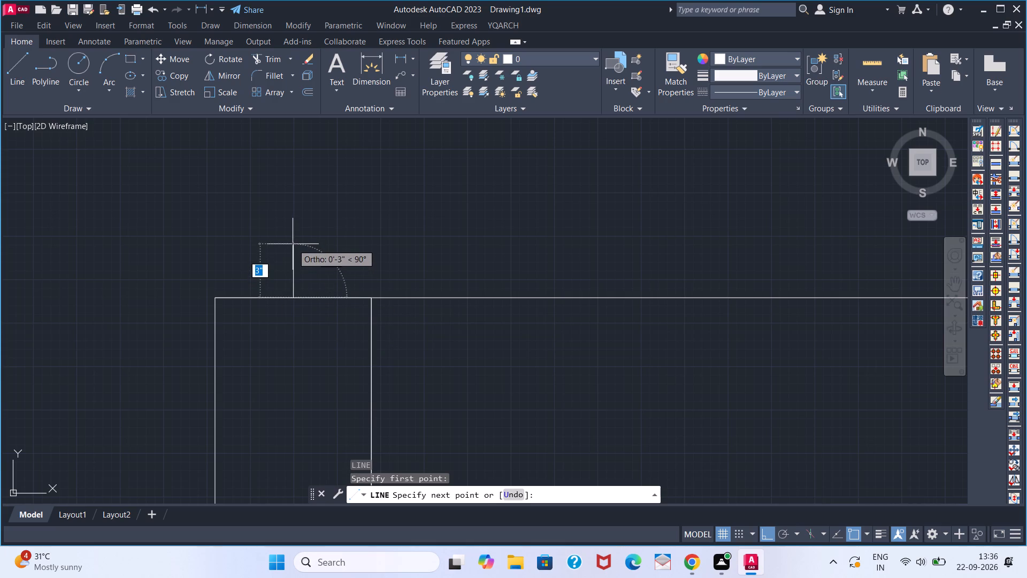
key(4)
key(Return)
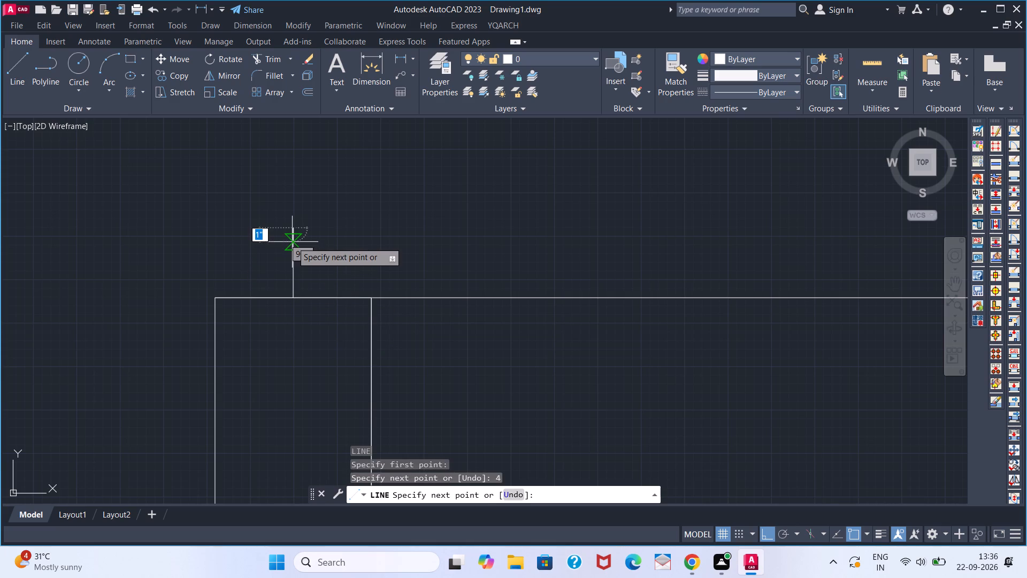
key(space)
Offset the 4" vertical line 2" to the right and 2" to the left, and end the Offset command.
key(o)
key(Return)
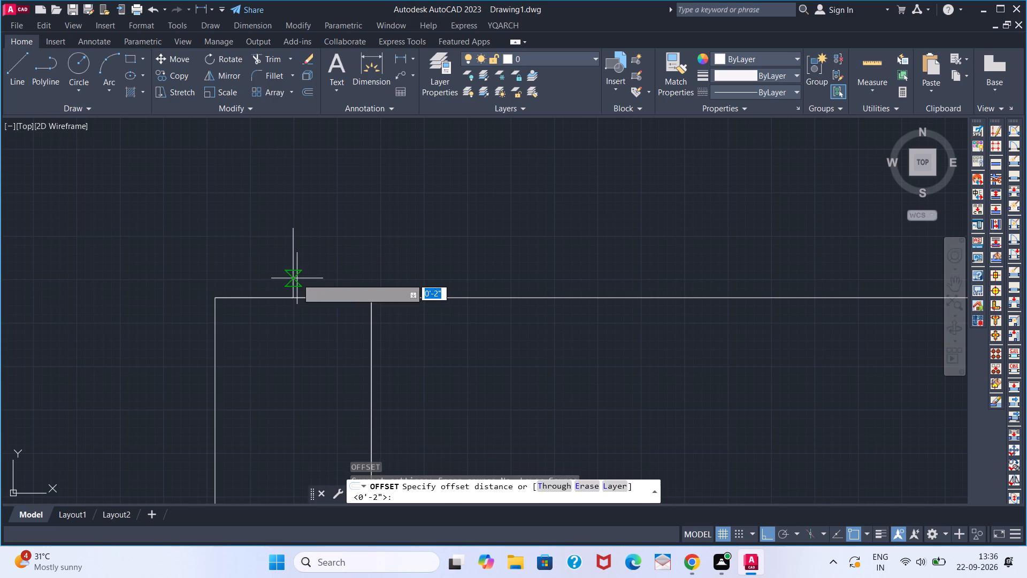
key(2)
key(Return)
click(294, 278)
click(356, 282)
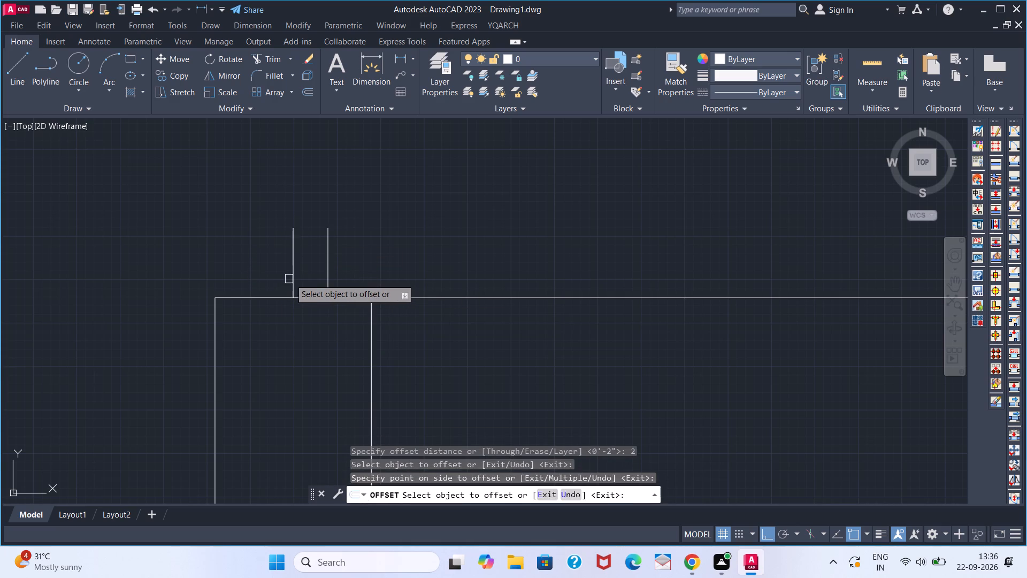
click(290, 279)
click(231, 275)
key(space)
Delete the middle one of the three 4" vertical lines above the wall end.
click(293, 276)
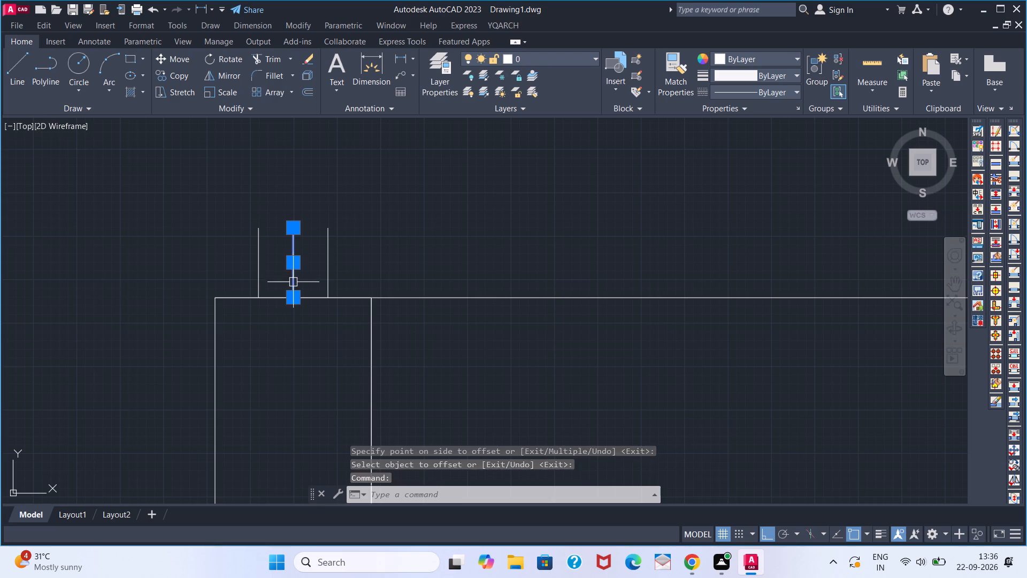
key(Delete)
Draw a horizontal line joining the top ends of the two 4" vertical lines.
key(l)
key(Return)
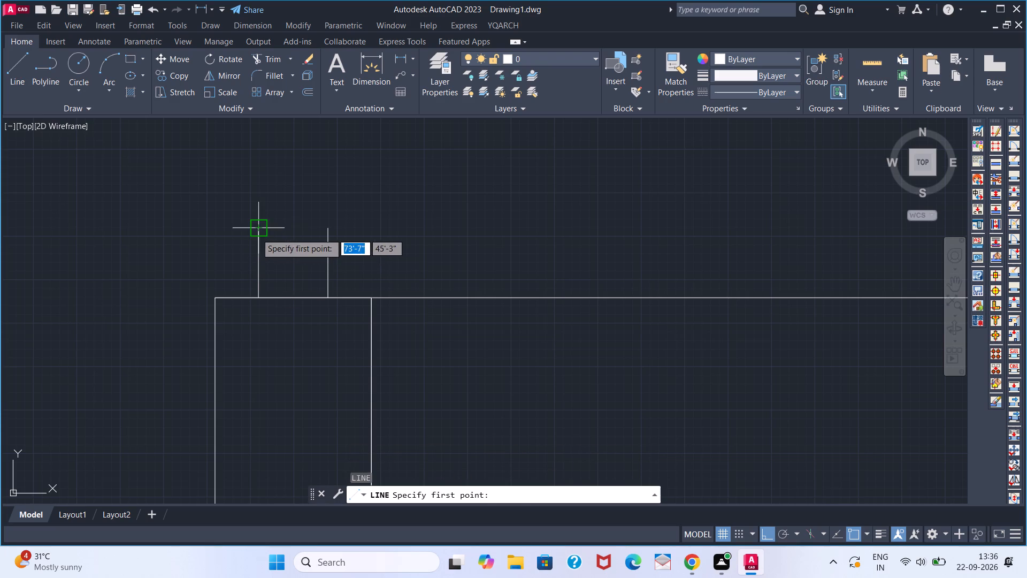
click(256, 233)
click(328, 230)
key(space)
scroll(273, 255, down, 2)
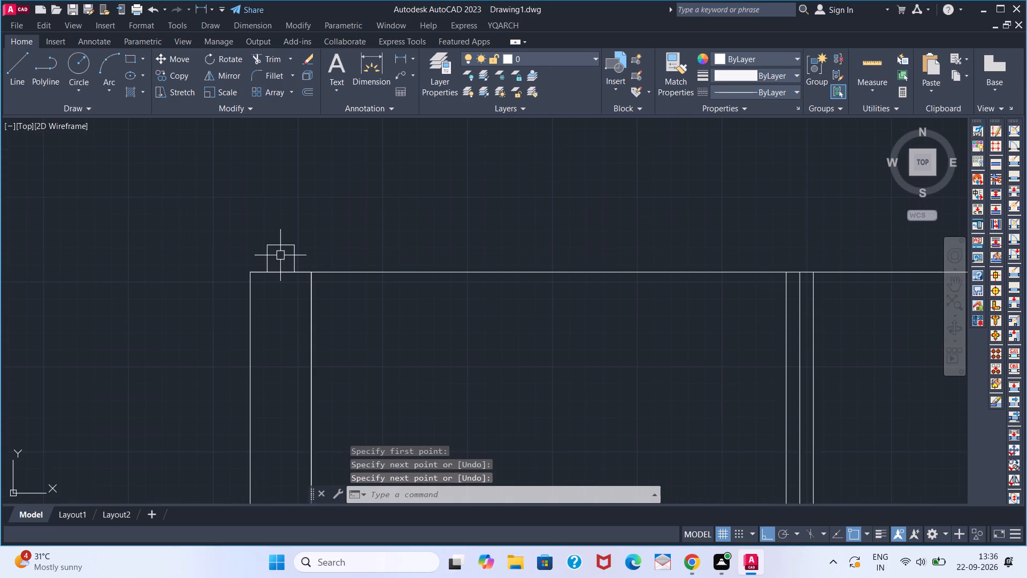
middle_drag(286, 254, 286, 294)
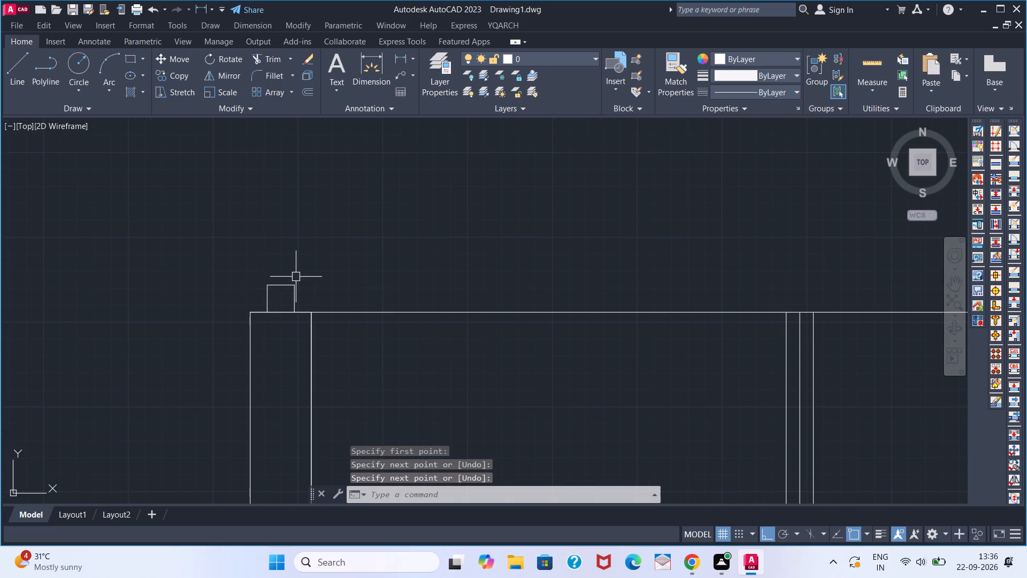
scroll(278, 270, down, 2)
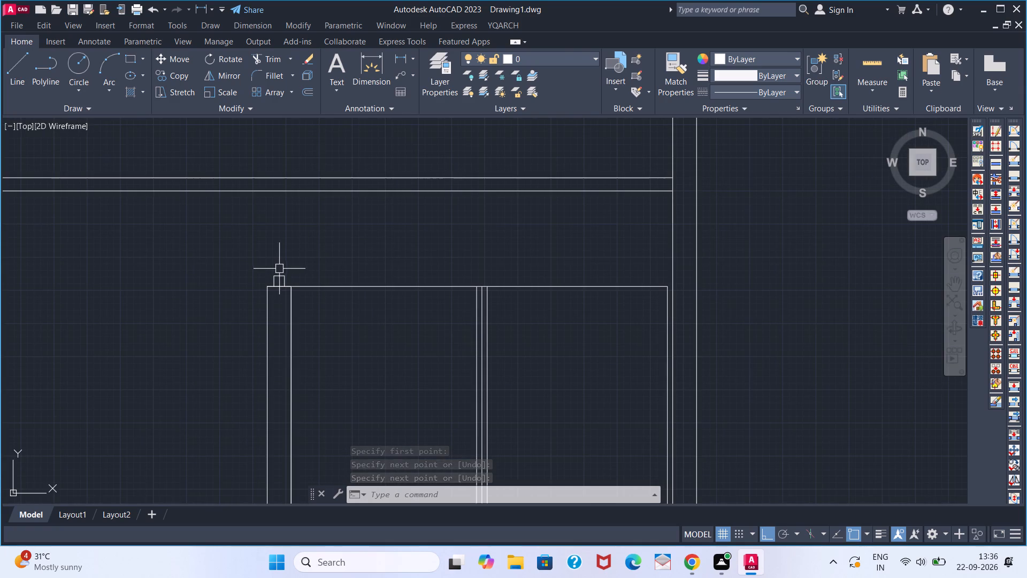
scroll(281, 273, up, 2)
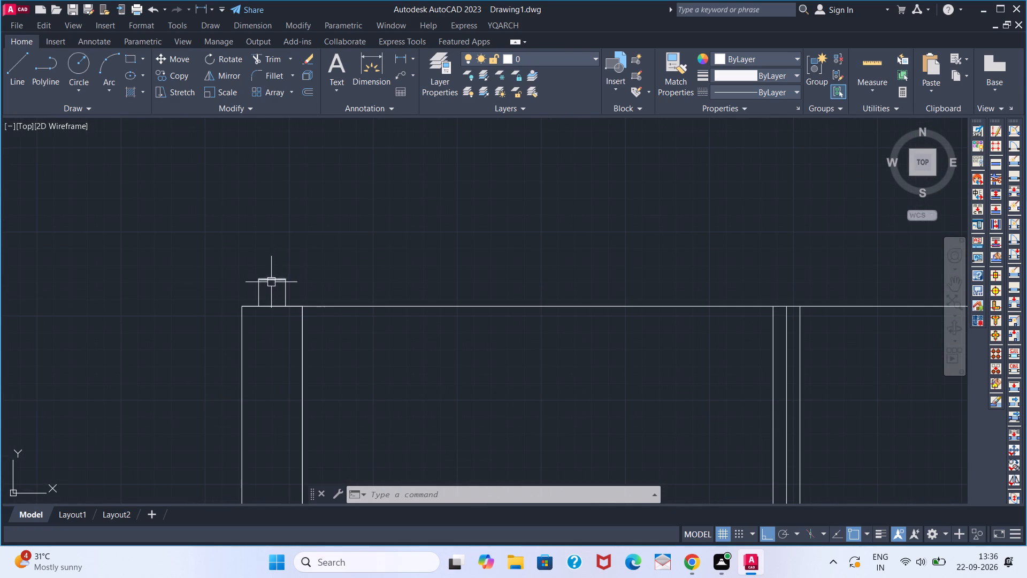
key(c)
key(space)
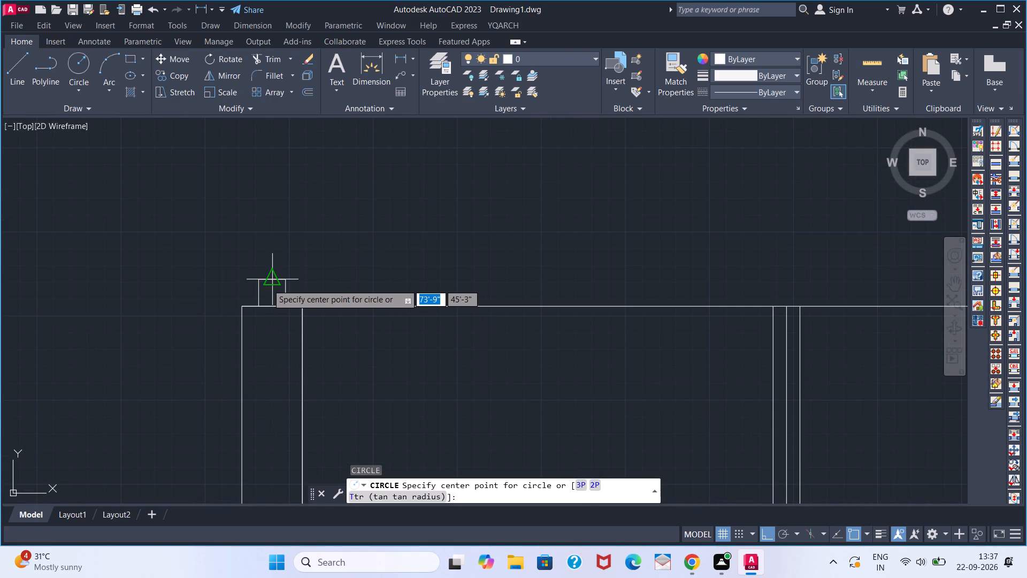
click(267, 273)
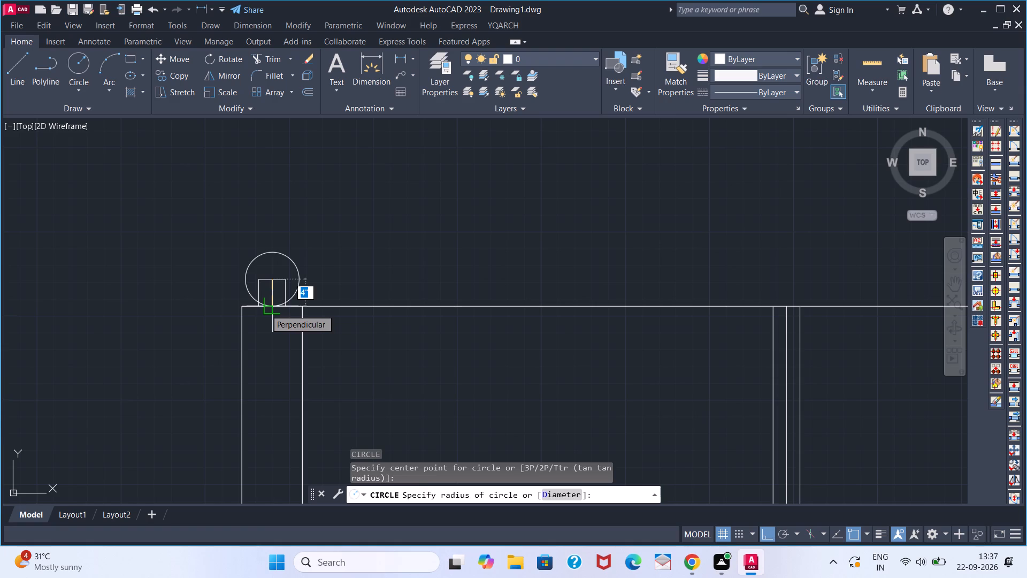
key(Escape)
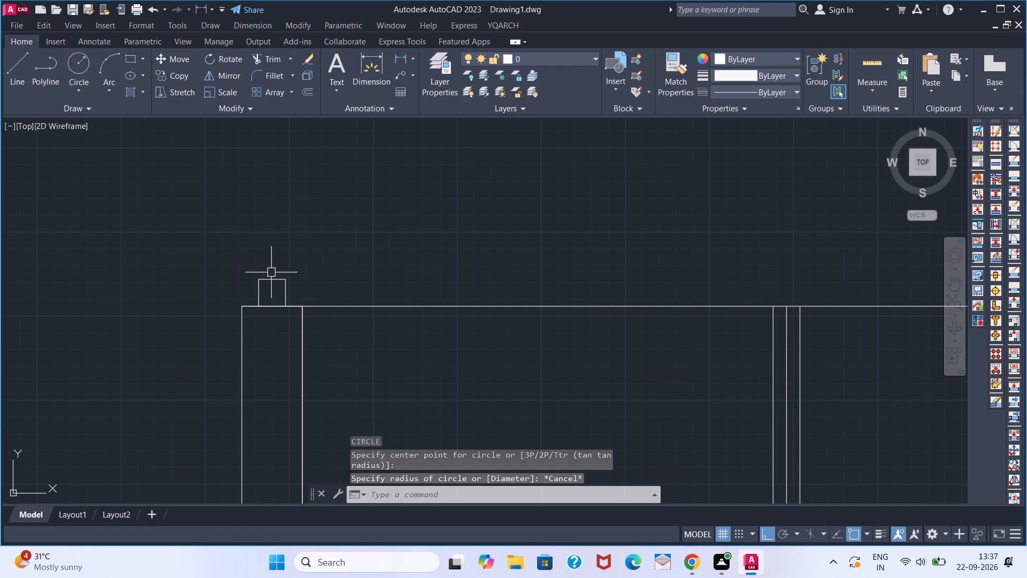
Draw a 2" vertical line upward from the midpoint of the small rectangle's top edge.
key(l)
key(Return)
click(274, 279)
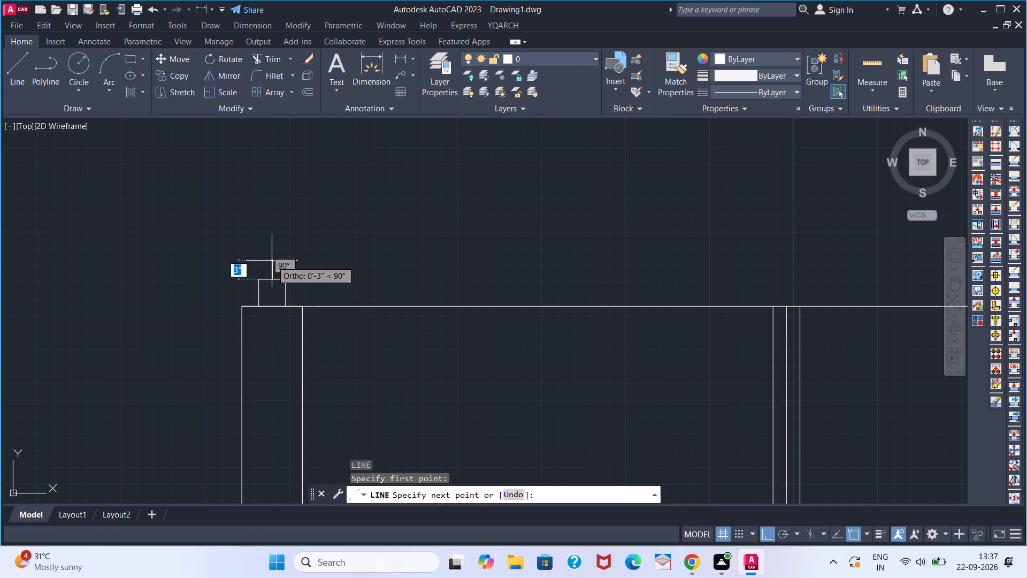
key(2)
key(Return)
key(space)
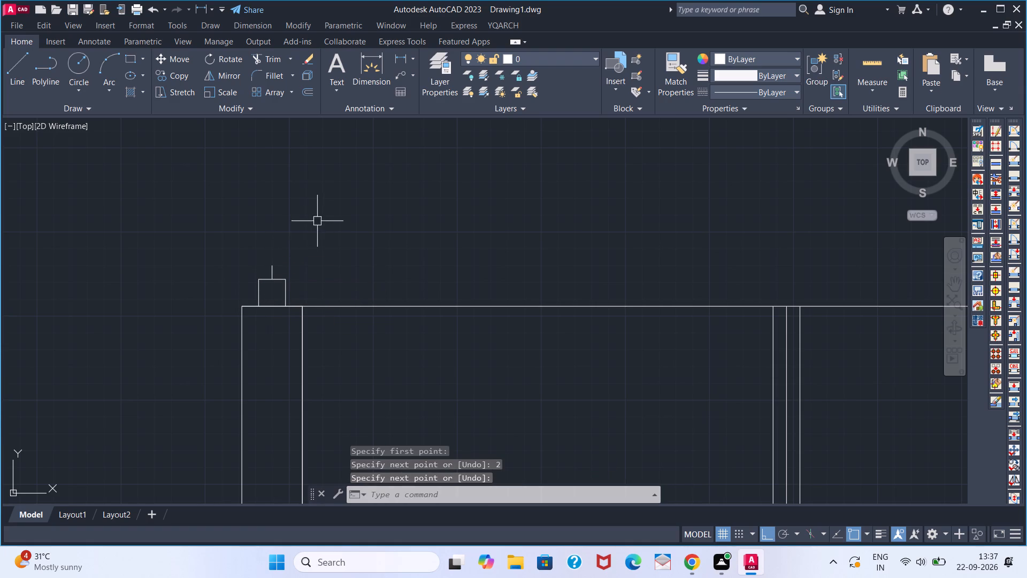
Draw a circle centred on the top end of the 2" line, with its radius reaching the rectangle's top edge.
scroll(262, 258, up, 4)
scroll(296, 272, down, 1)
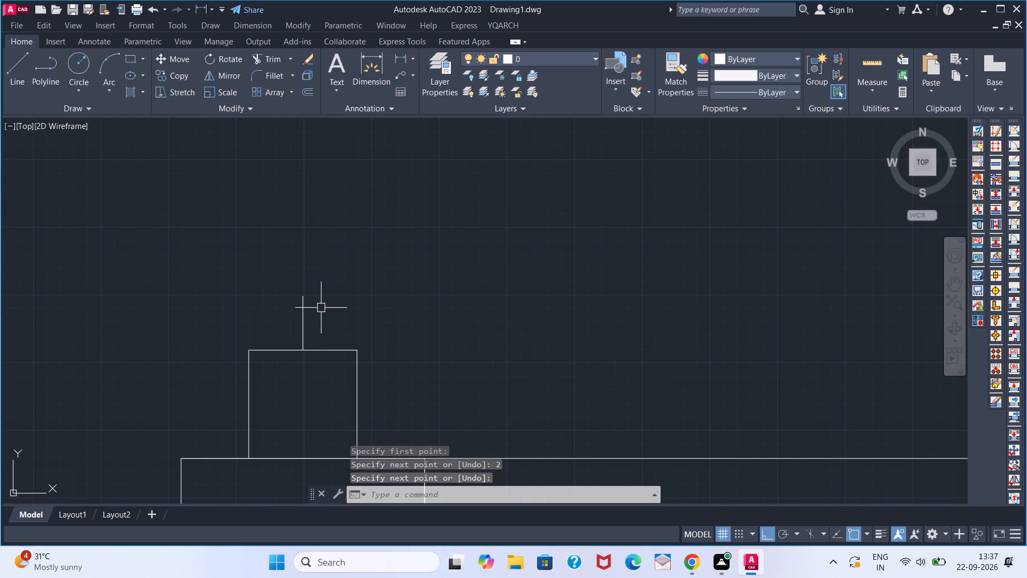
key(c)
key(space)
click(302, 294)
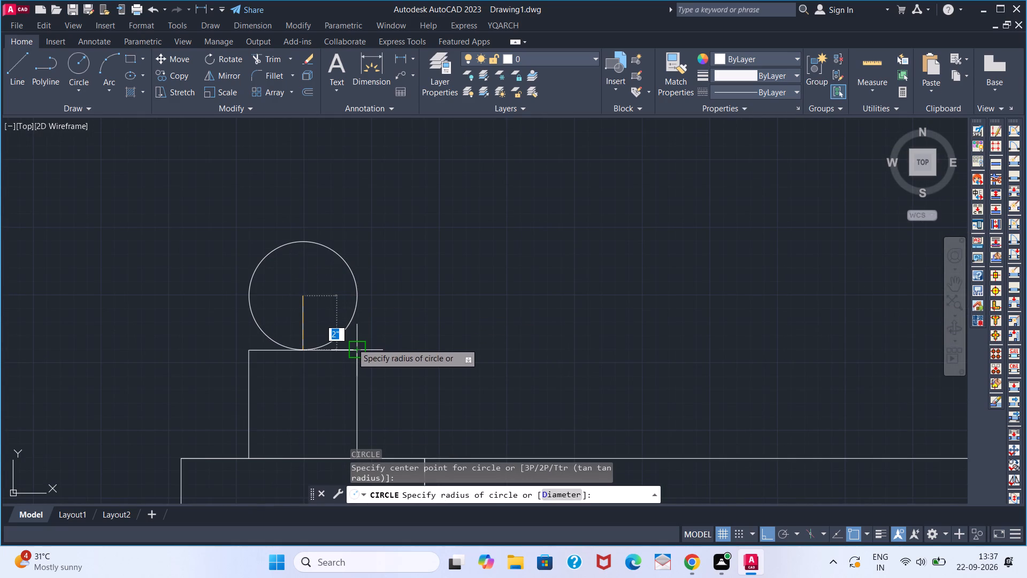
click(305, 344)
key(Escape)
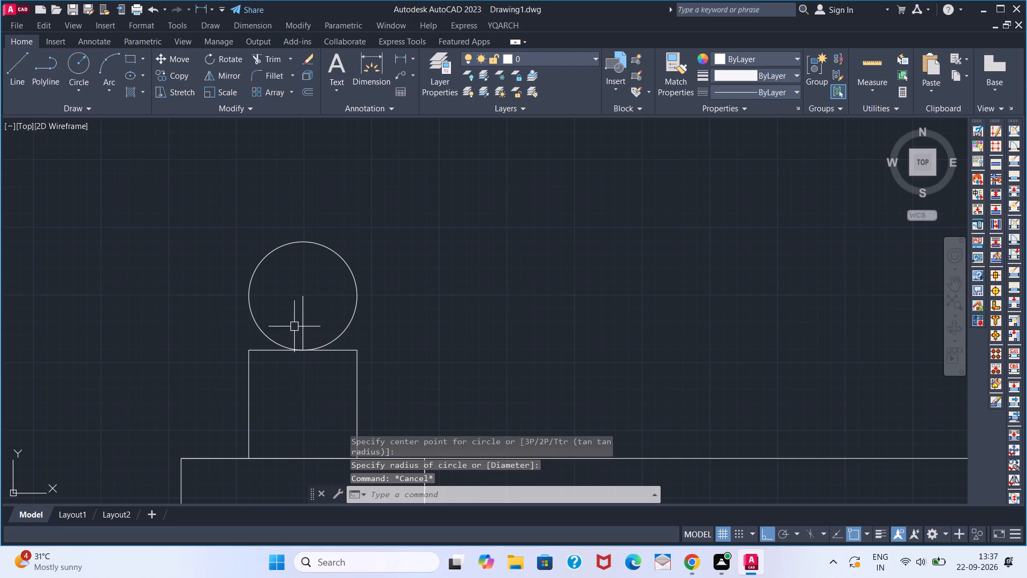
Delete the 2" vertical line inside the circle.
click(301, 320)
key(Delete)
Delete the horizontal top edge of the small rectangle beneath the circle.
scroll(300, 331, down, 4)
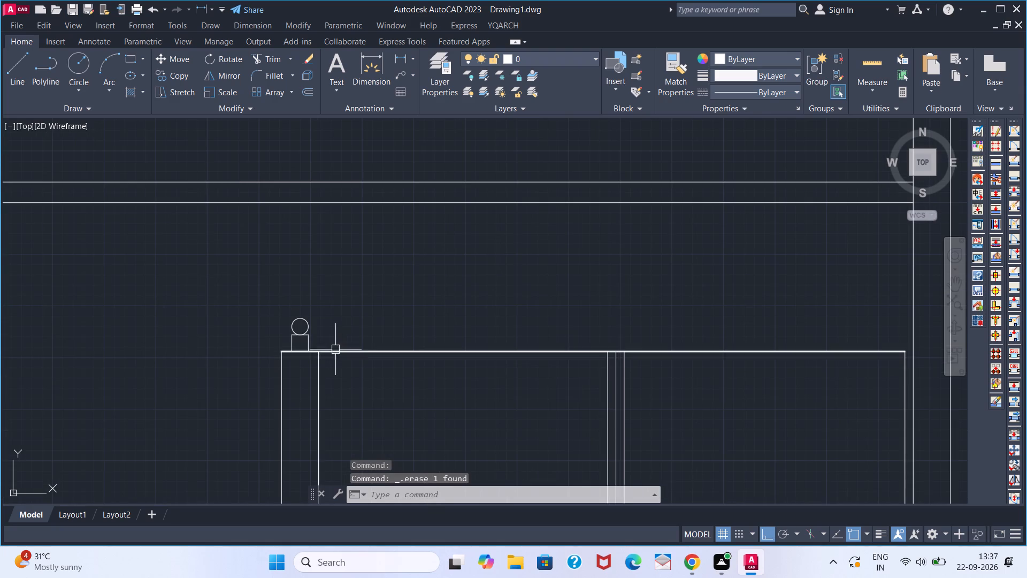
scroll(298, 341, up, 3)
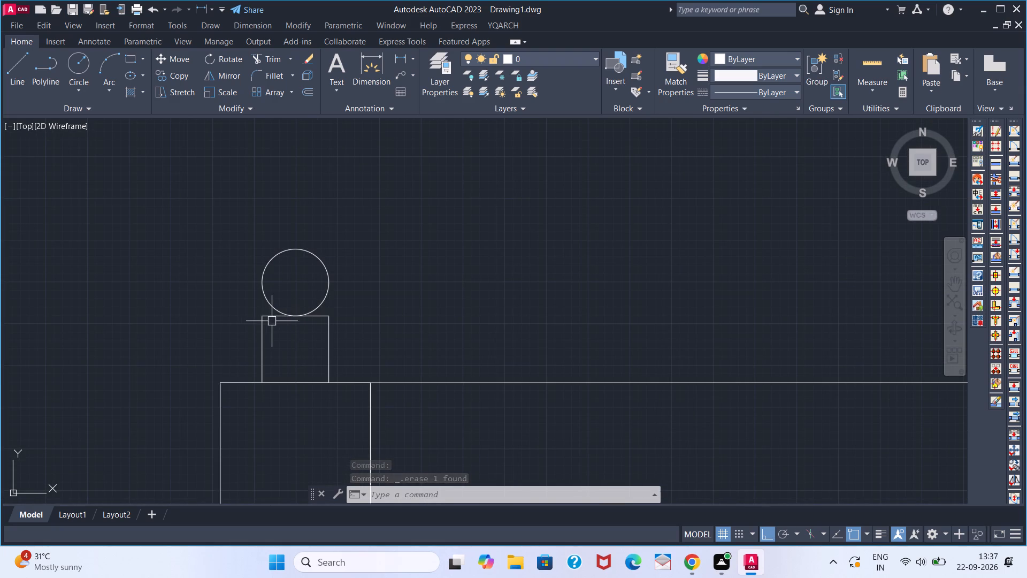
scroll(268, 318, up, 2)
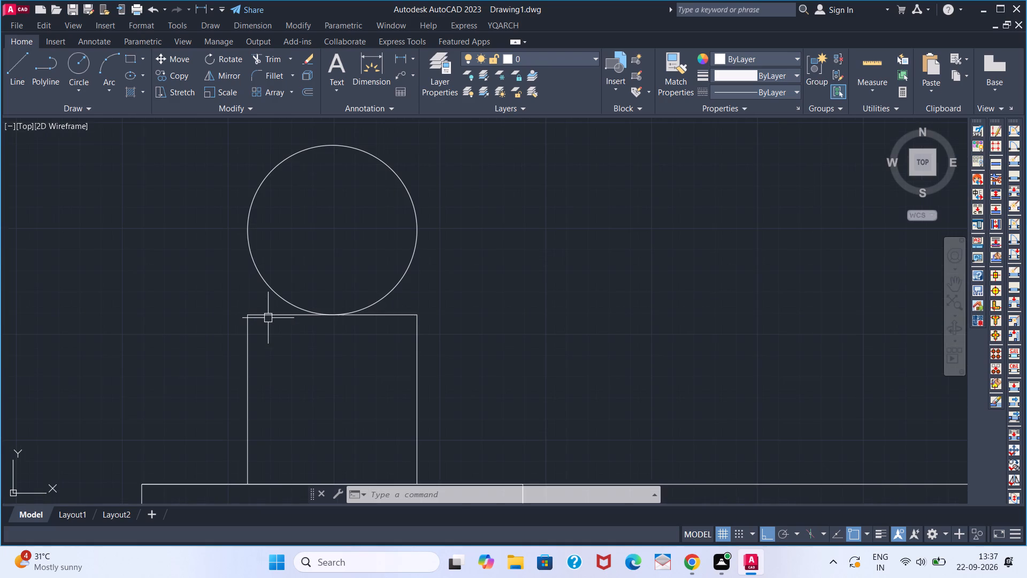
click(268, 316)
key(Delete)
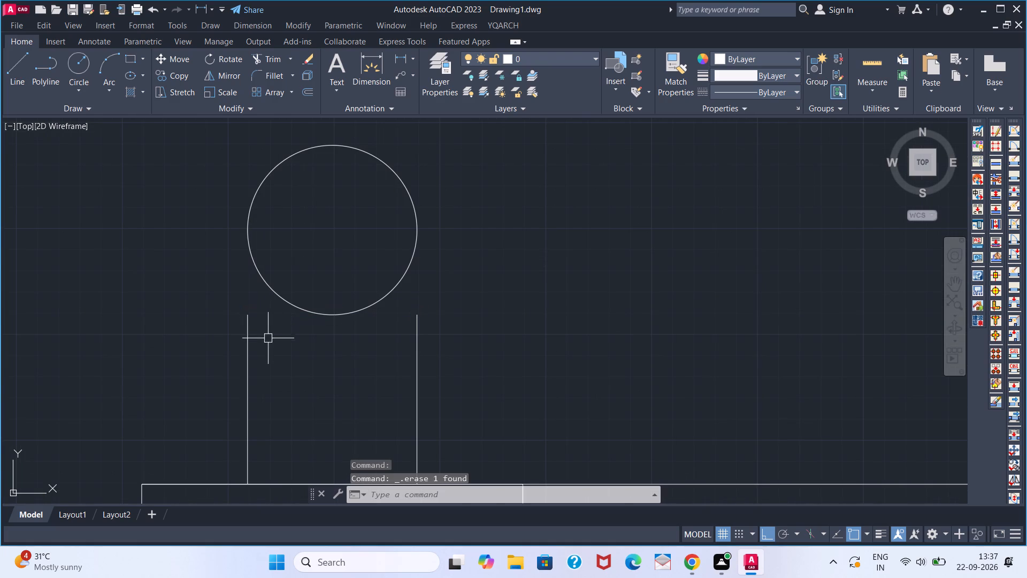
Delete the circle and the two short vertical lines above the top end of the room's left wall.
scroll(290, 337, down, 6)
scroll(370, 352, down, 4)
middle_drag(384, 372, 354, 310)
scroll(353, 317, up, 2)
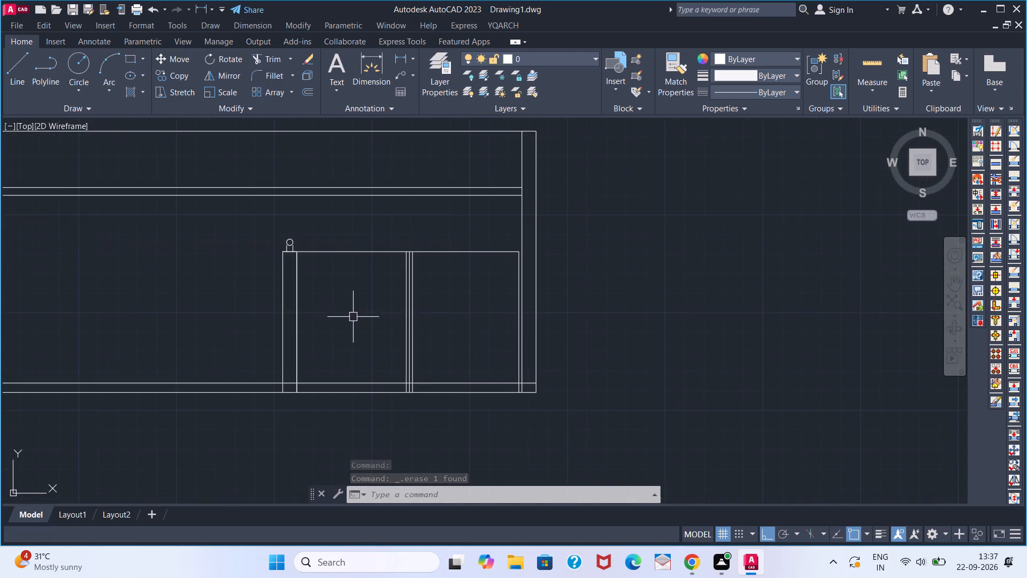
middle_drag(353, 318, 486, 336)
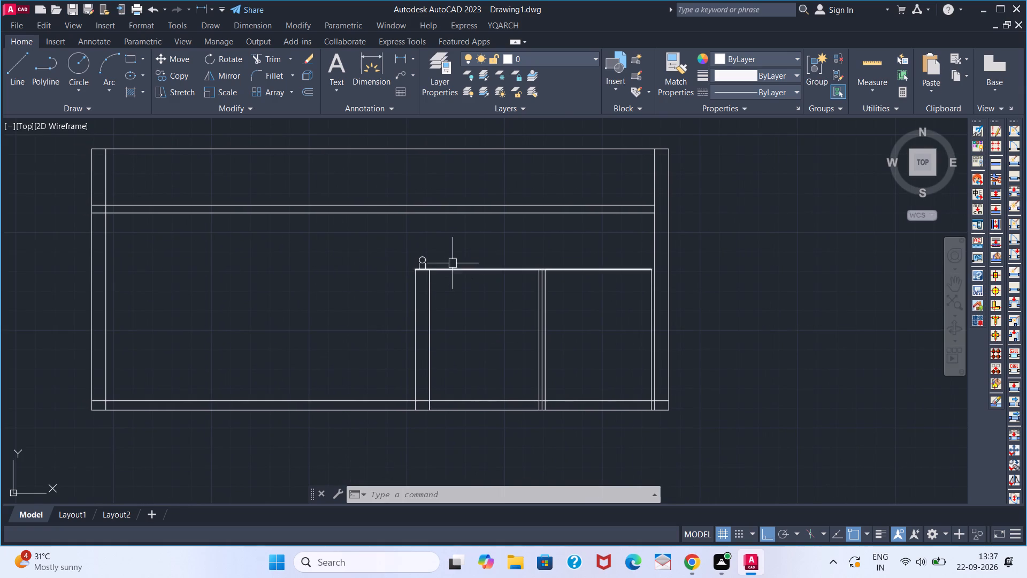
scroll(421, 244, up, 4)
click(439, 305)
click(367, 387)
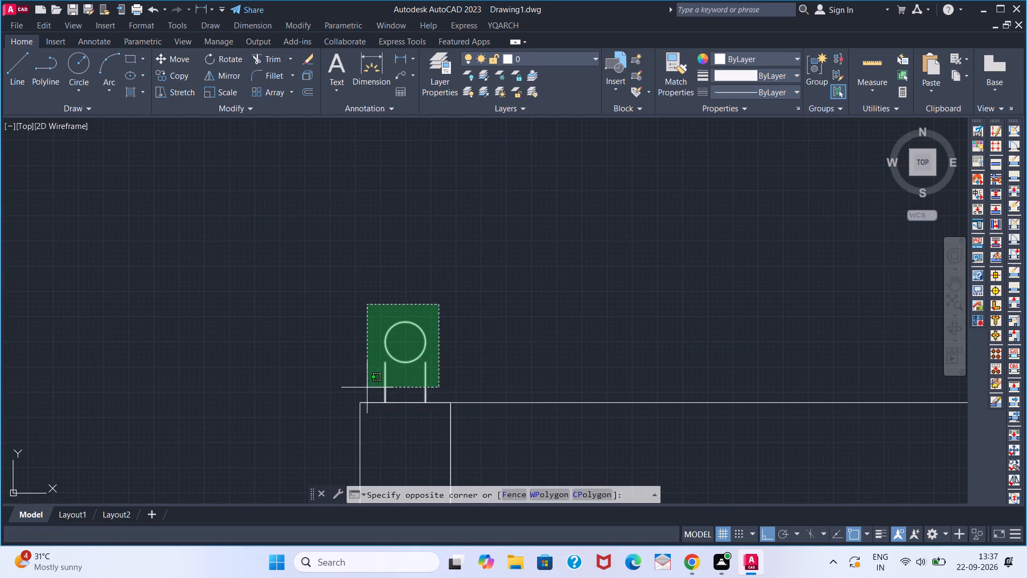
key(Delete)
Draw a 5" vertical line upward from the midpoint of the top end of the room's left wall.
key(l)
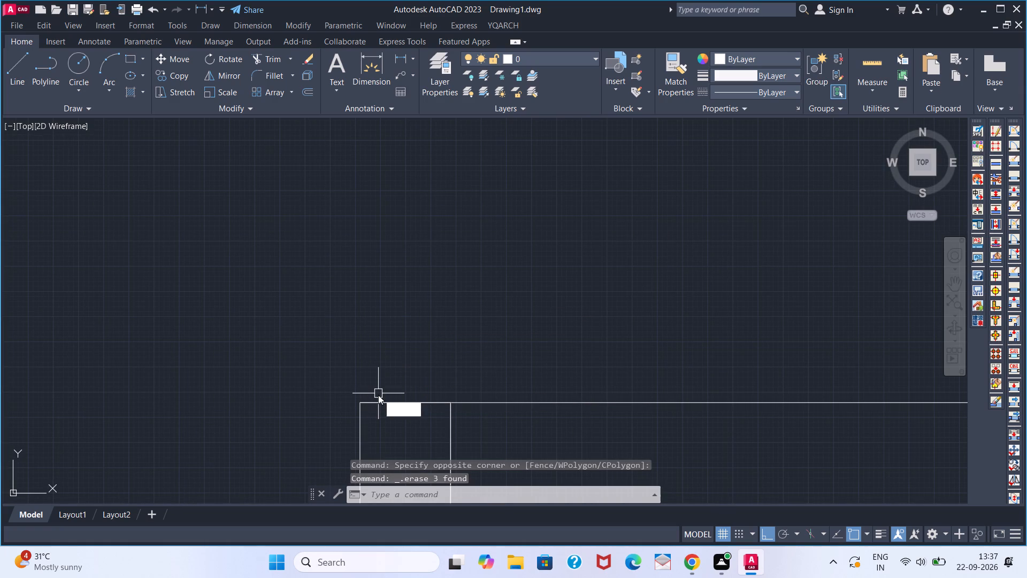
key(Return)
click(404, 400)
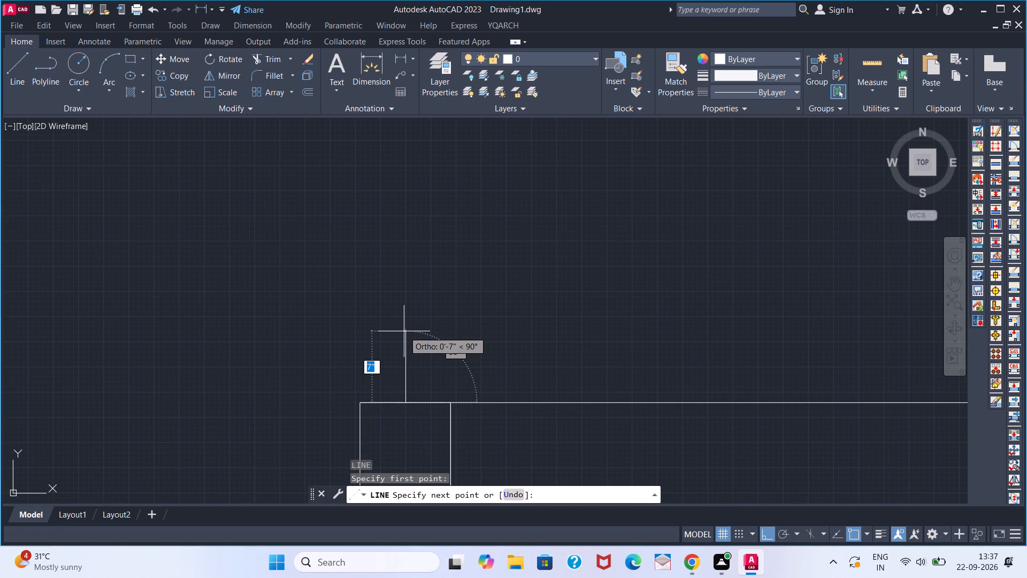
key(5)
key(Return)
key(space)
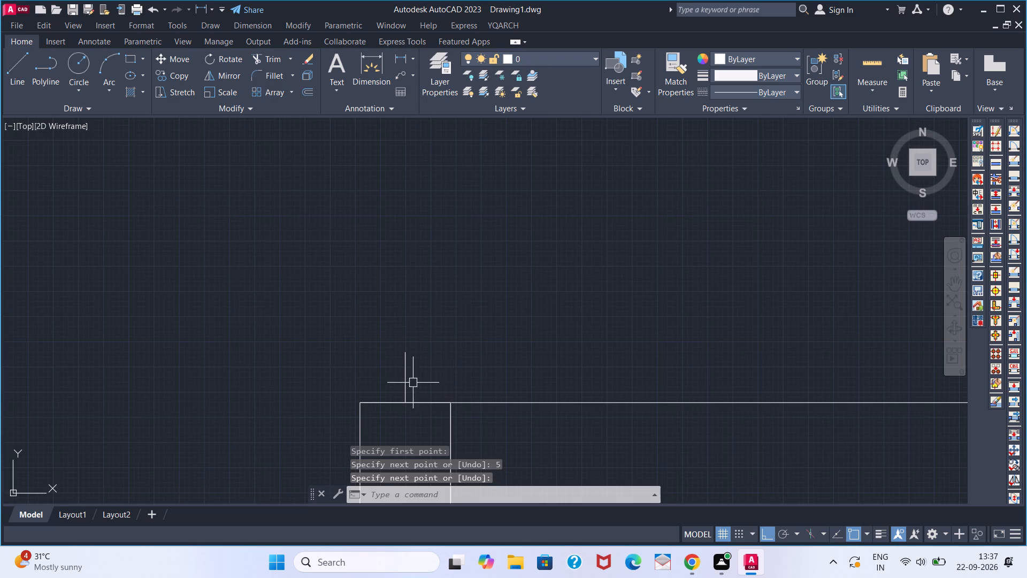
Offset the 5" vertical line 2" to the right and 2" to the left, and end the Offset command.
key(o)
key(Return)
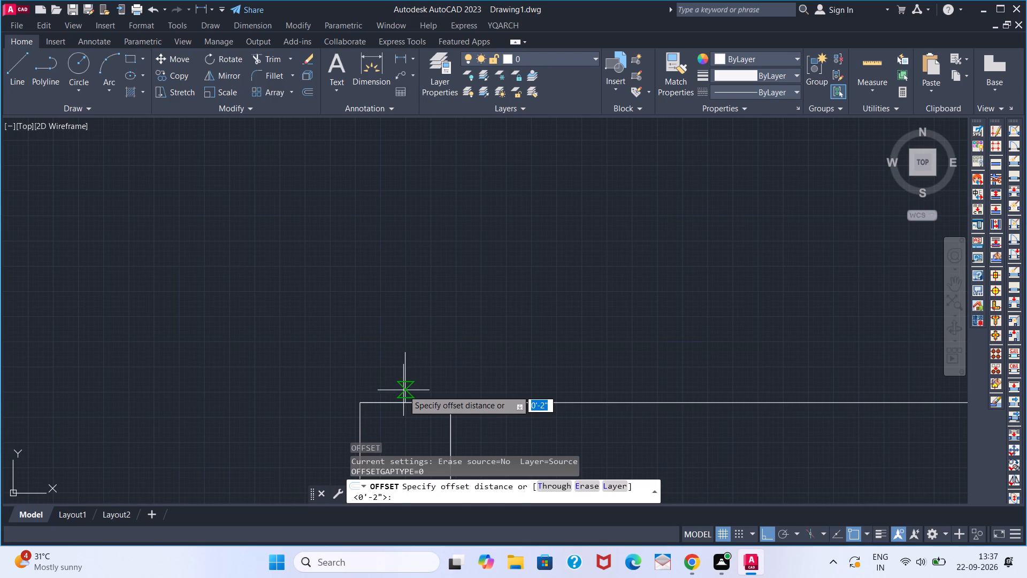
key(space)
click(403, 390)
click(423, 390)
click(407, 385)
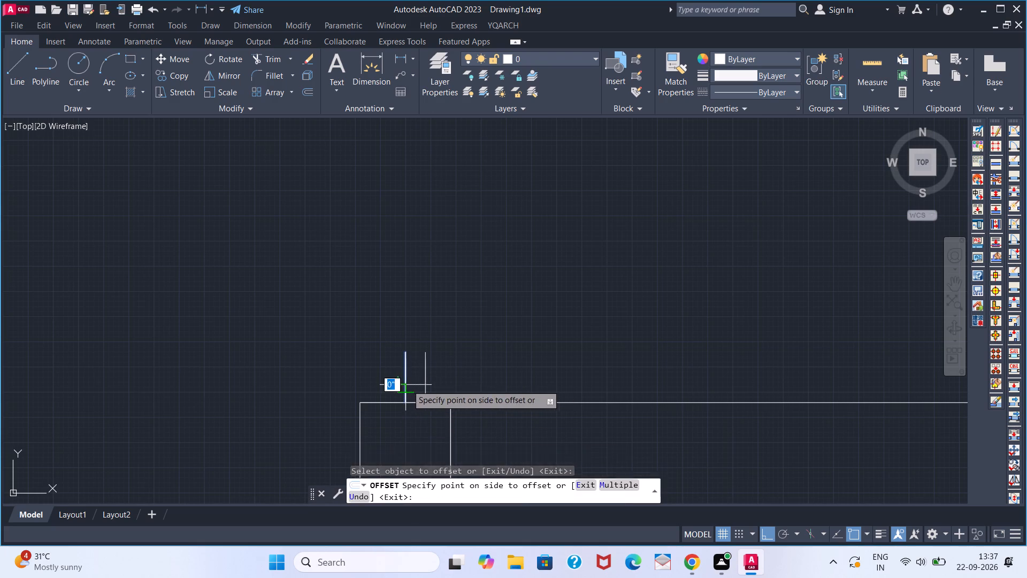
click(359, 380)
key(space)
Delete the middle one of the three 5" vertical lines above the wall end.
click(407, 383)
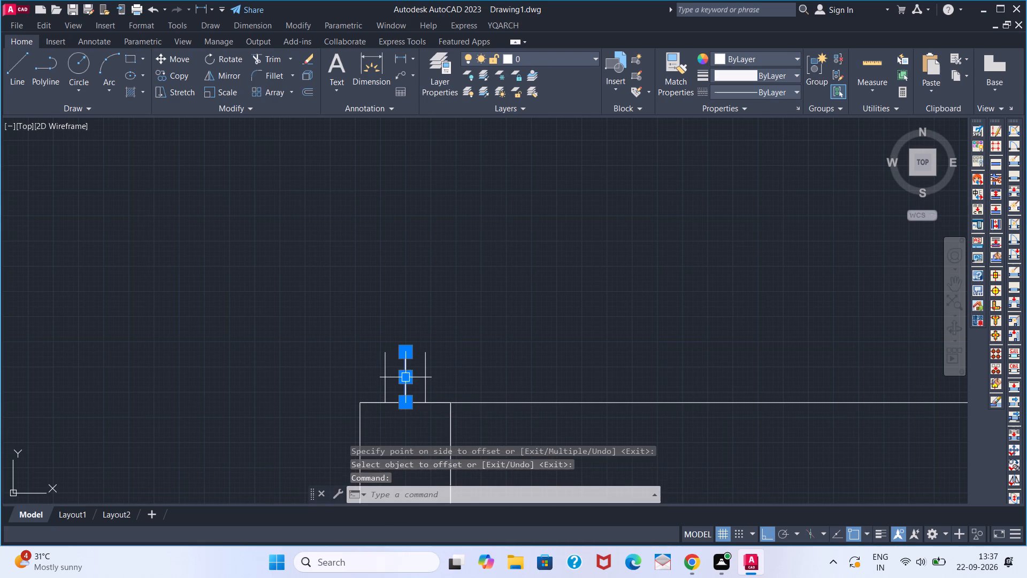
key(Delete)
Draw a horizontal line joining the top ends of the two 5" vertical lines above the wall.
key(l)
key(Return)
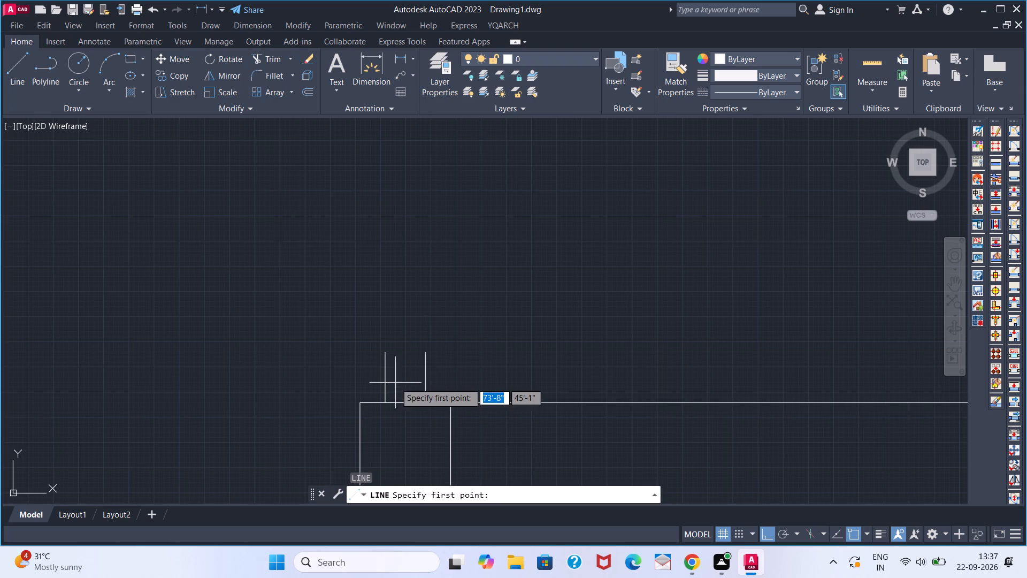
click(389, 356)
click(420, 356)
key(space)
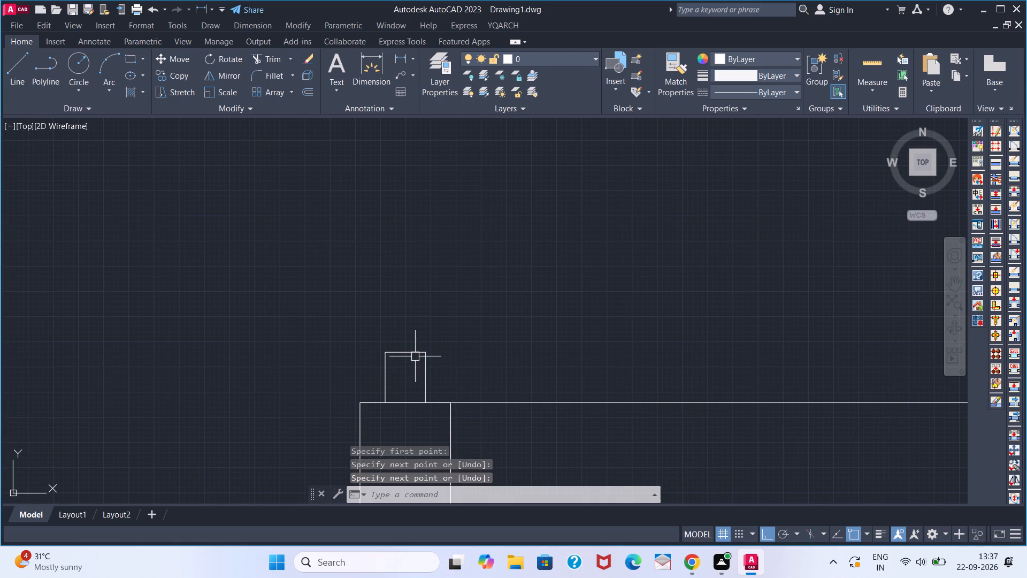
Draw a 4" vertical line upward from the midpoint of the small rectangle's top edge.
key(l)
key(Return)
click(411, 356)
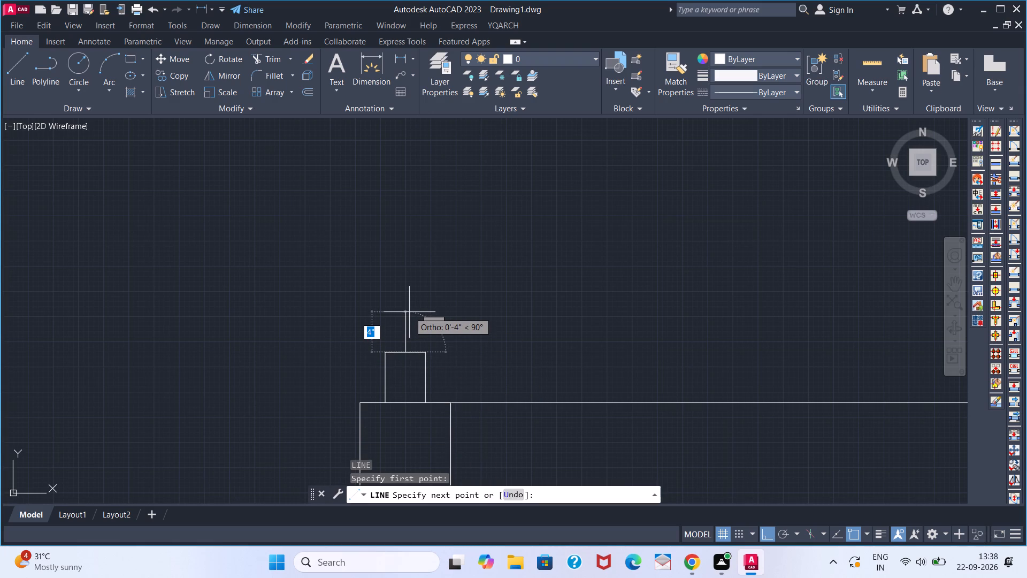
key(4)
key(Return)
key(space)
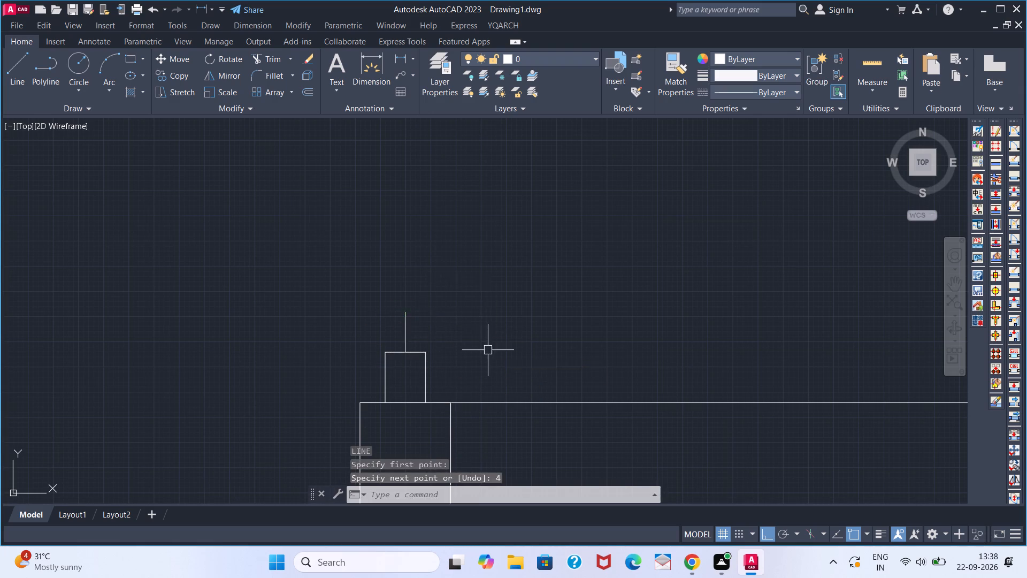
Draw a 4" radius circle centred on the upper end of the 4" line, touching the small rectangle's top edge.
scroll(527, 367, down, 5)
scroll(507, 343, up, 2)
scroll(523, 387, up, 1)
middle_drag(530, 391, 515, 378)
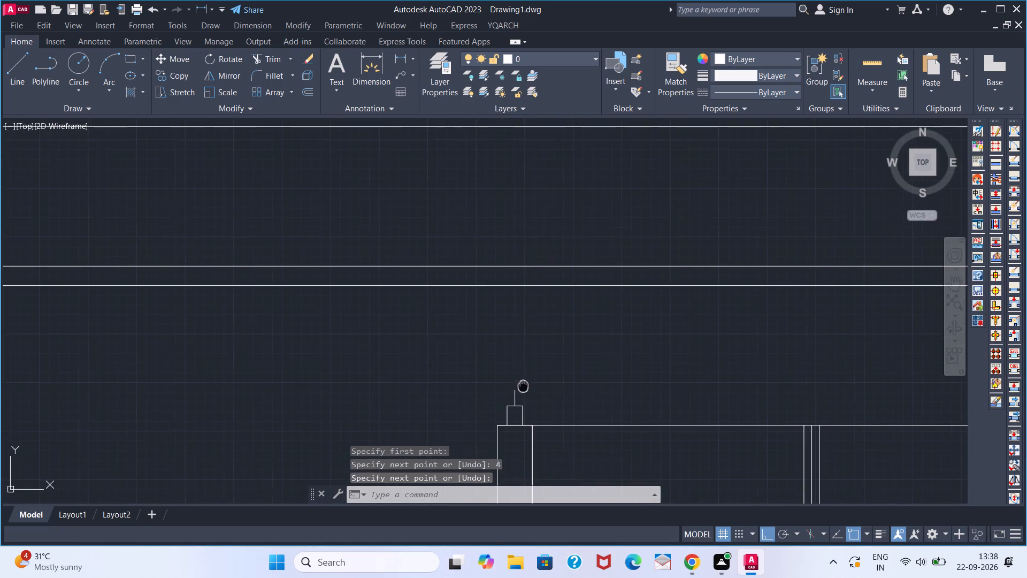
middle_drag(515, 378, 447, 349)
key(c)
key(space)
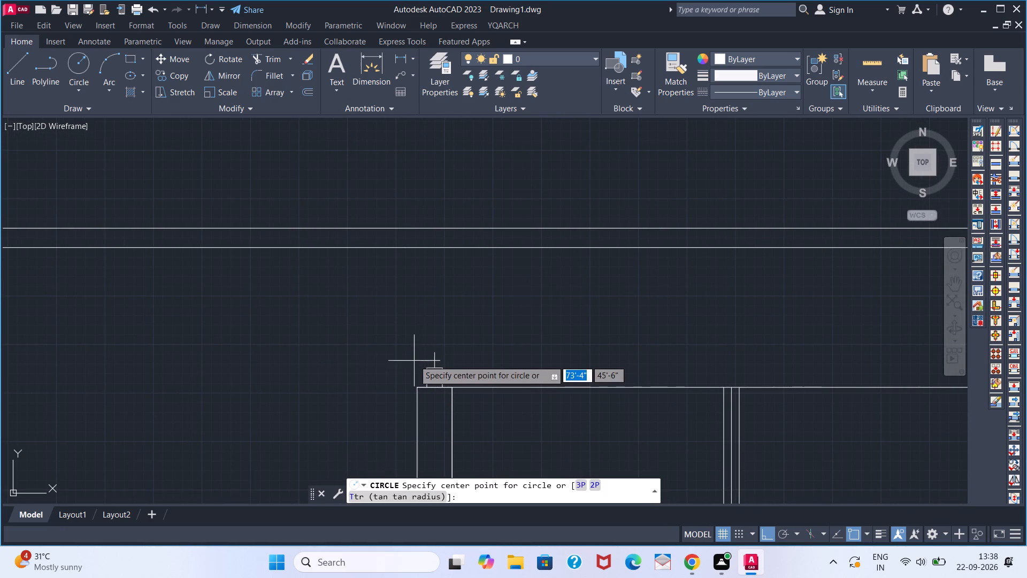
click(435, 352)
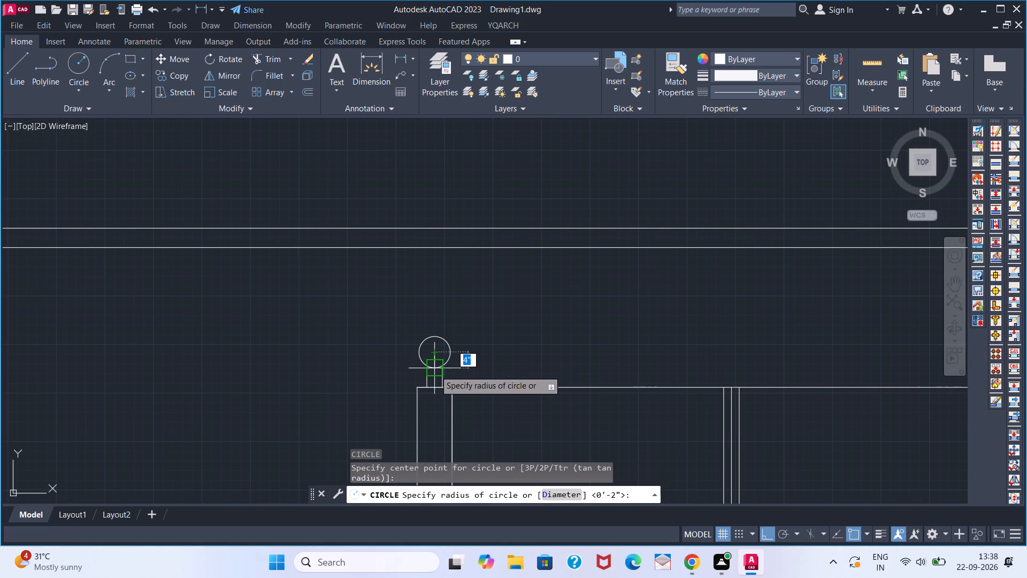
click(435, 370)
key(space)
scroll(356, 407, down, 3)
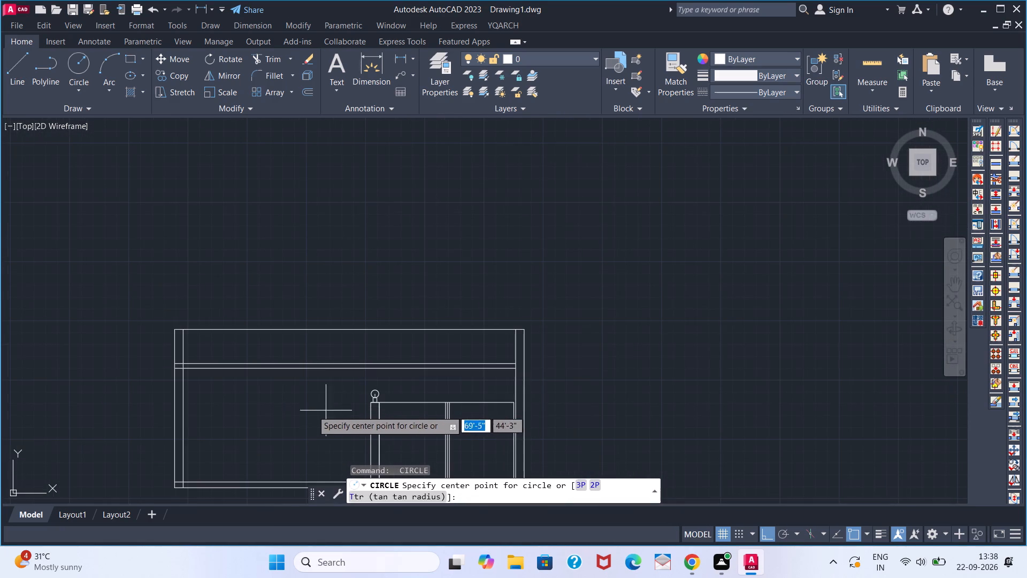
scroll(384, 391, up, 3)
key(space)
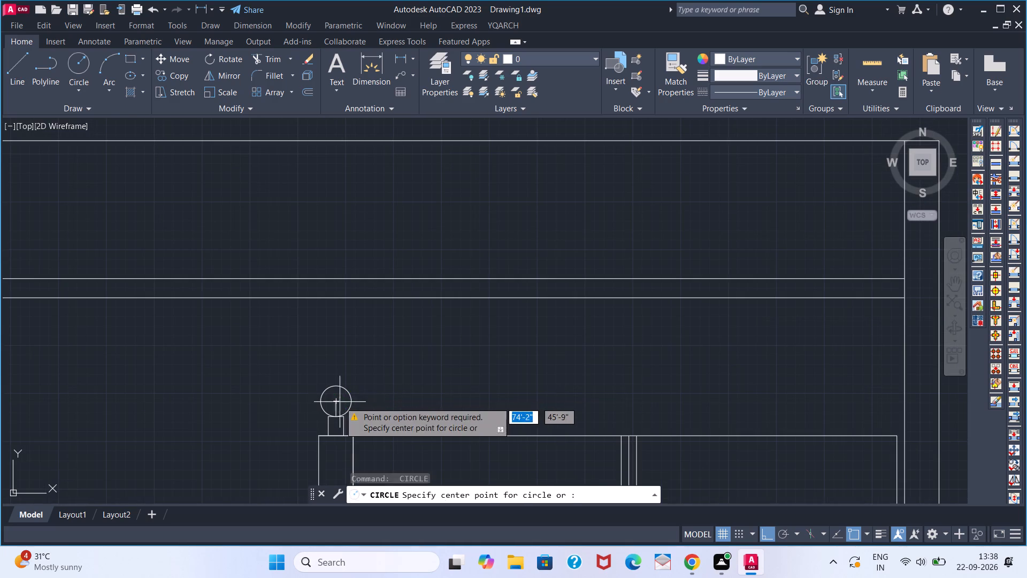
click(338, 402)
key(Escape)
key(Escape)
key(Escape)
Delete the 4" vertical construction line inside the circle.
click(338, 405)
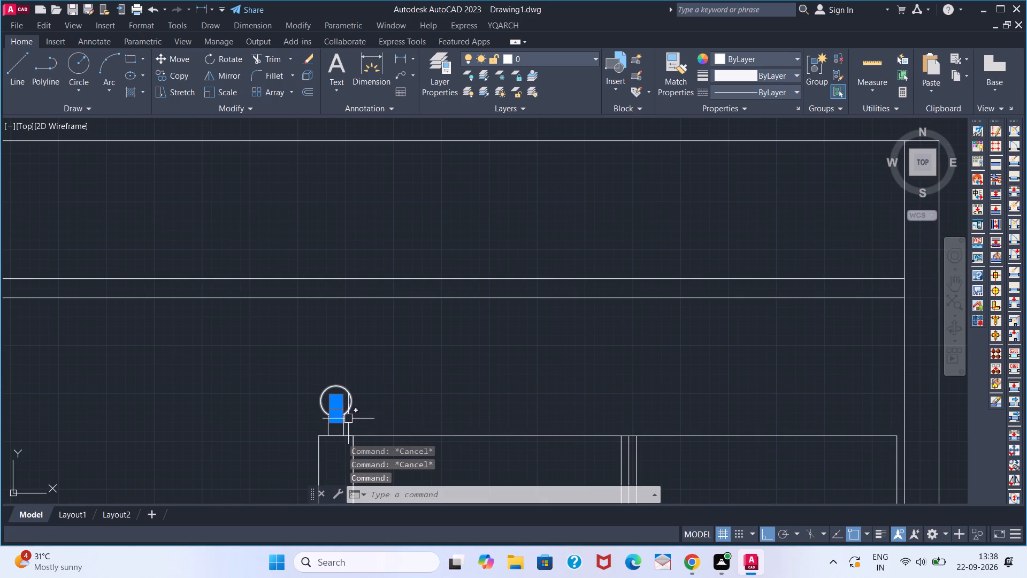
key(Delete)
Offset both vertical sides of the small rectangle below the circle 1" inward.
scroll(350, 424, down, 3)
middle_drag(248, 436, 242, 320)
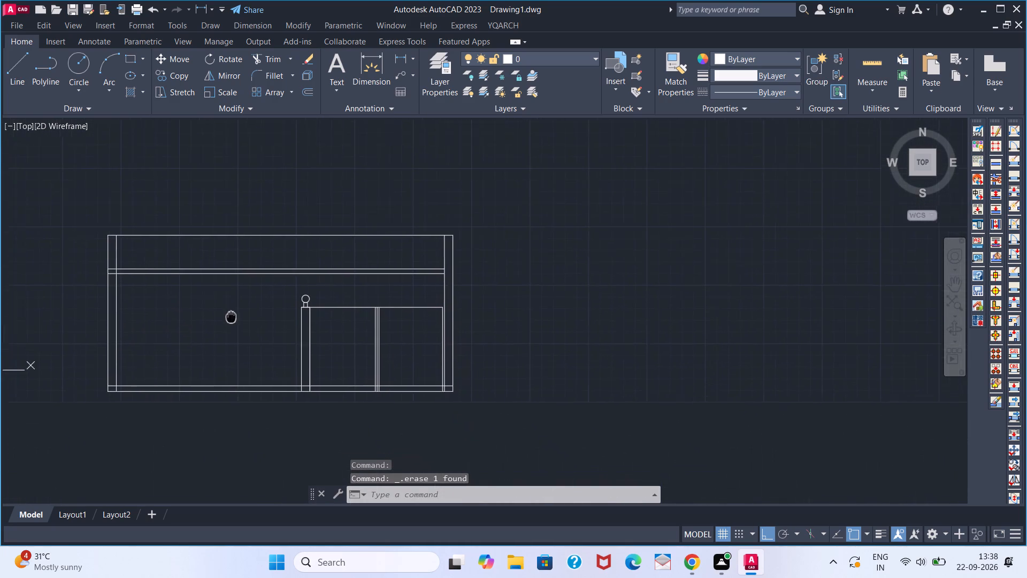
middle_drag(242, 320, 244, 322)
scroll(324, 315, up, 4)
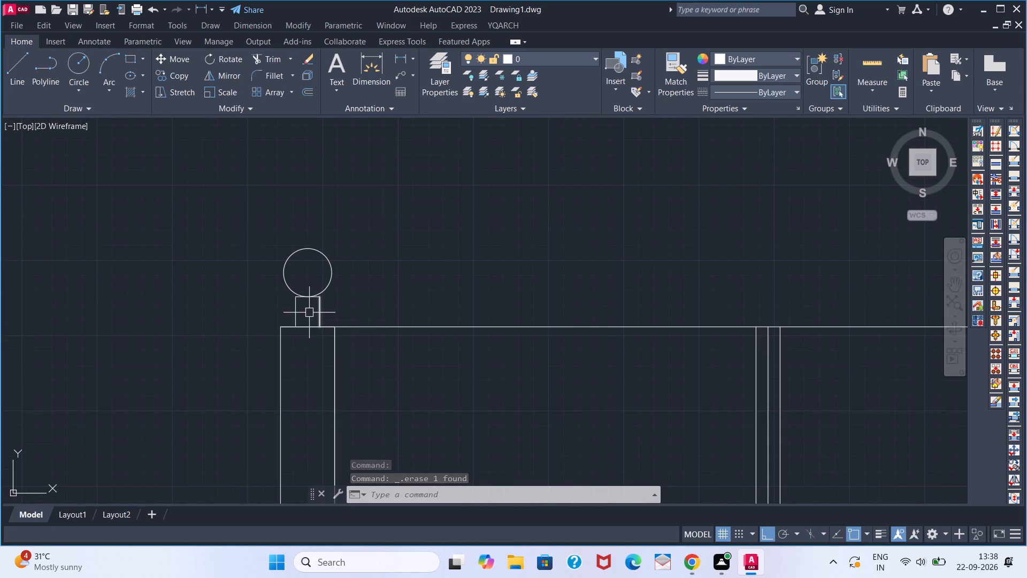
scroll(299, 311, up, 4)
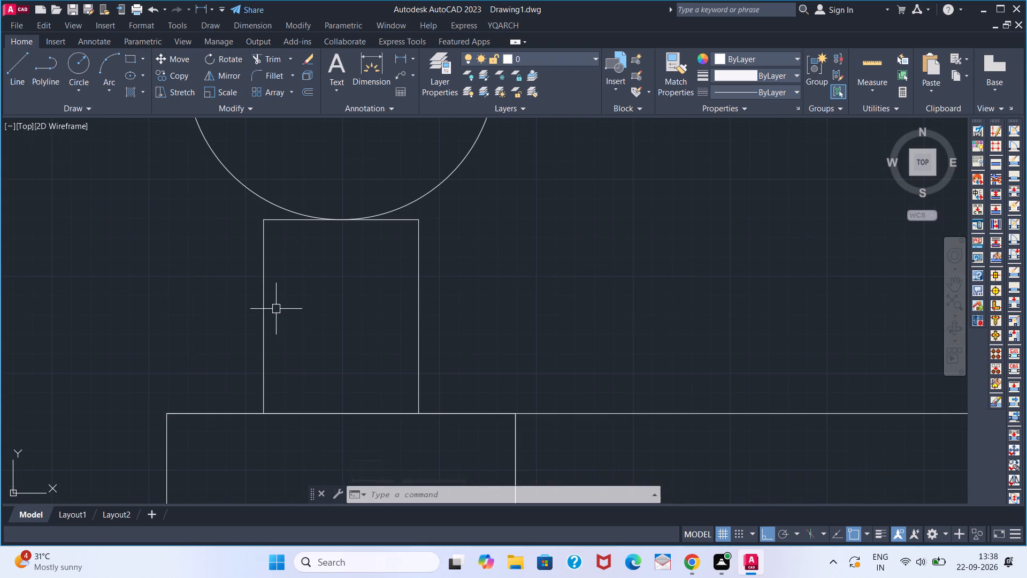
scroll(297, 317, down, 3)
scroll(290, 320, up, 2)
key(o)
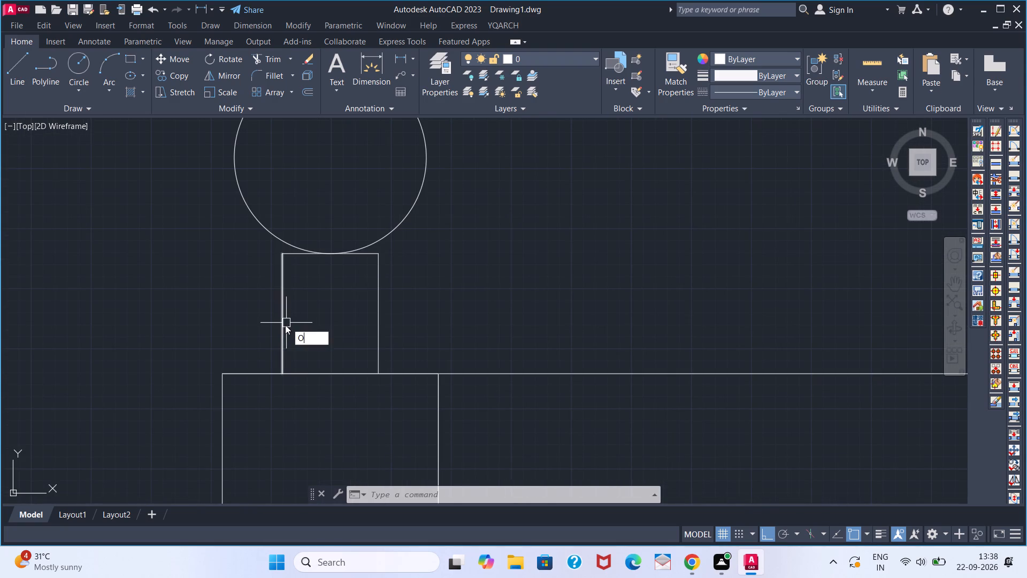
key(Return)
key(1)
key(Return)
click(283, 328)
click(334, 329)
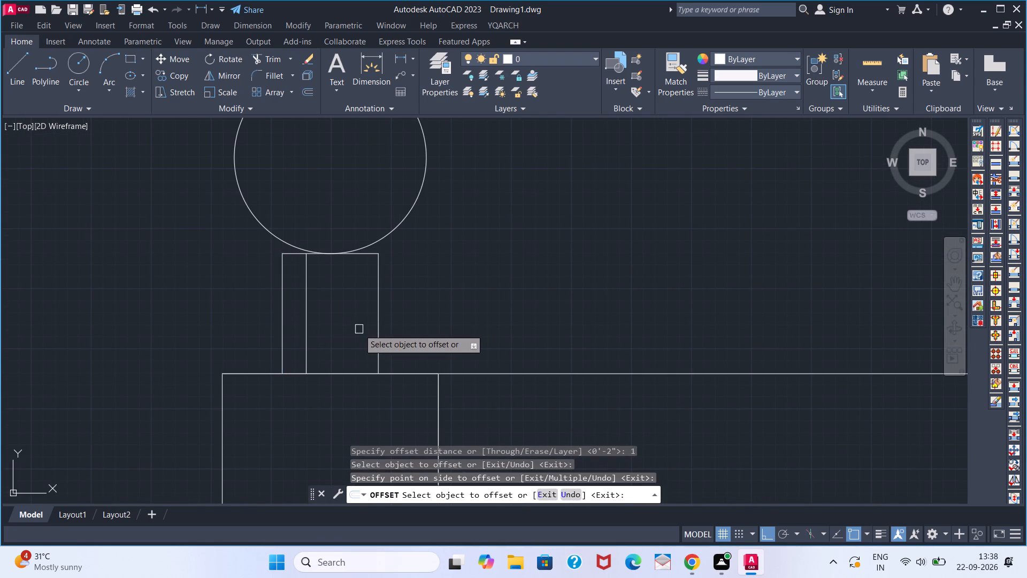
click(371, 333)
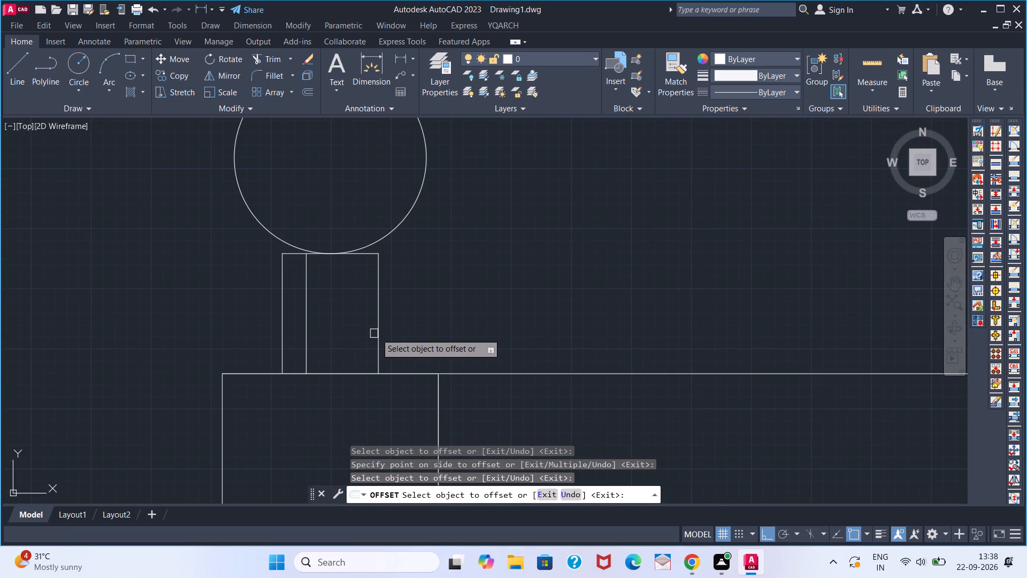
click(379, 334)
click(329, 334)
key(space)
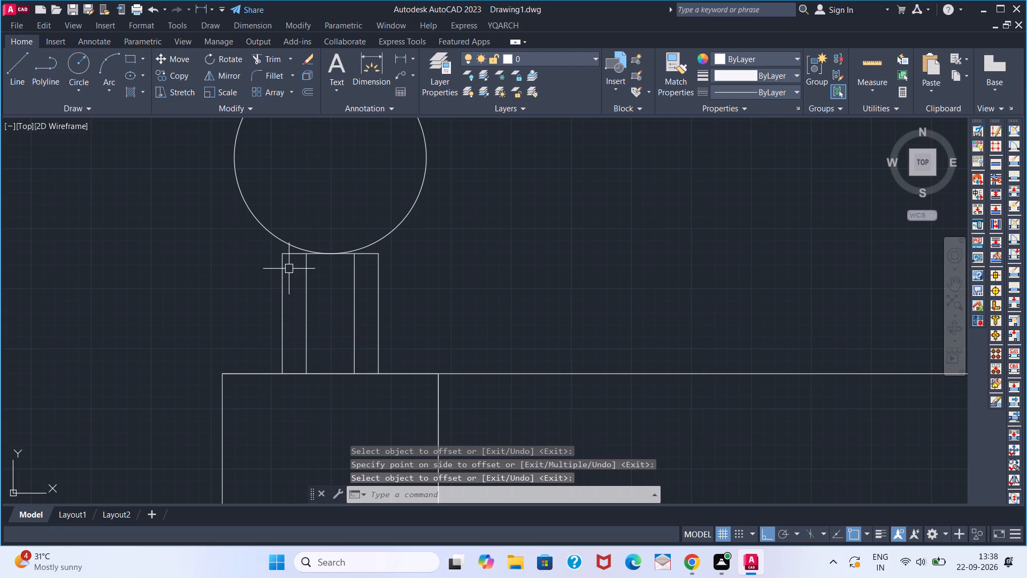
Trim away the small rectangle's outer sides and top edge ends, leaving only the narrow stem under the circle.
key(t)
text(R)
key(space)
click(289, 255)
click(285, 270)
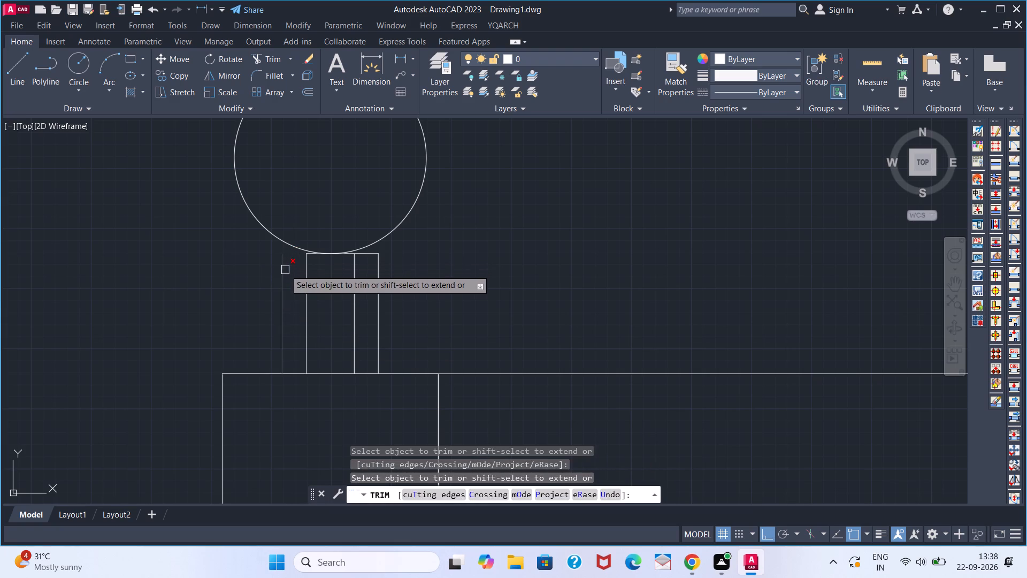
click(376, 257)
click(375, 271)
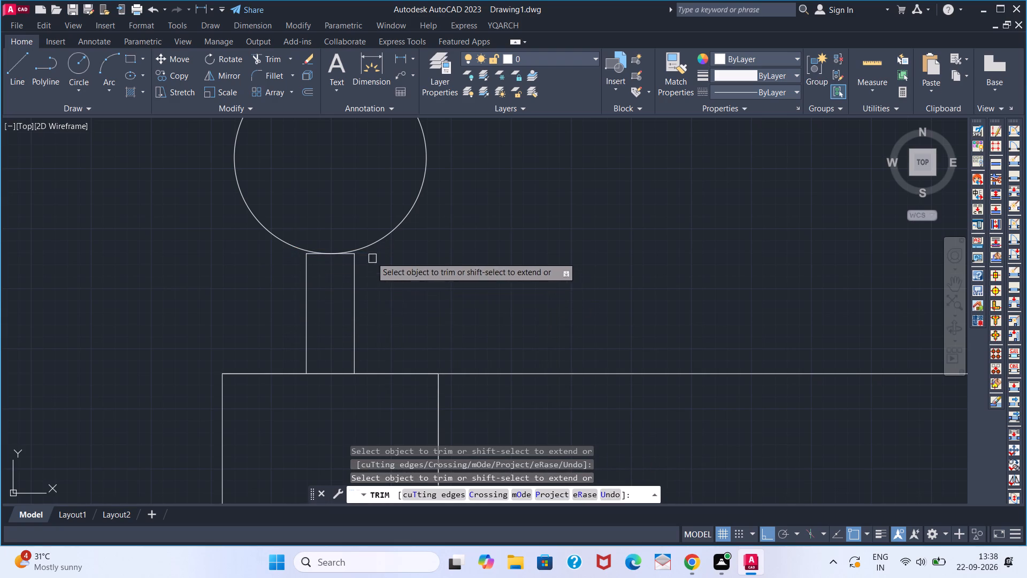
key(space)
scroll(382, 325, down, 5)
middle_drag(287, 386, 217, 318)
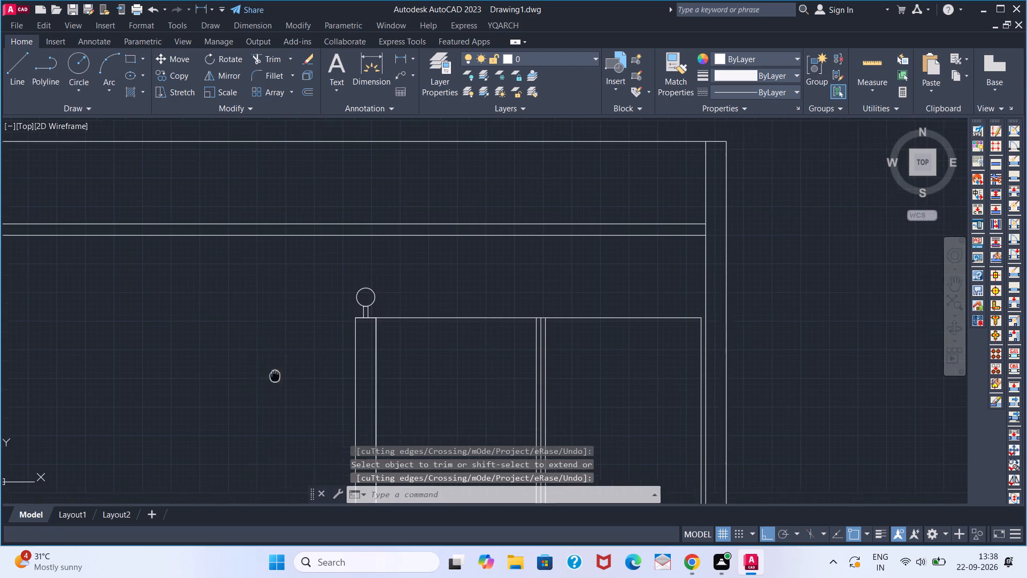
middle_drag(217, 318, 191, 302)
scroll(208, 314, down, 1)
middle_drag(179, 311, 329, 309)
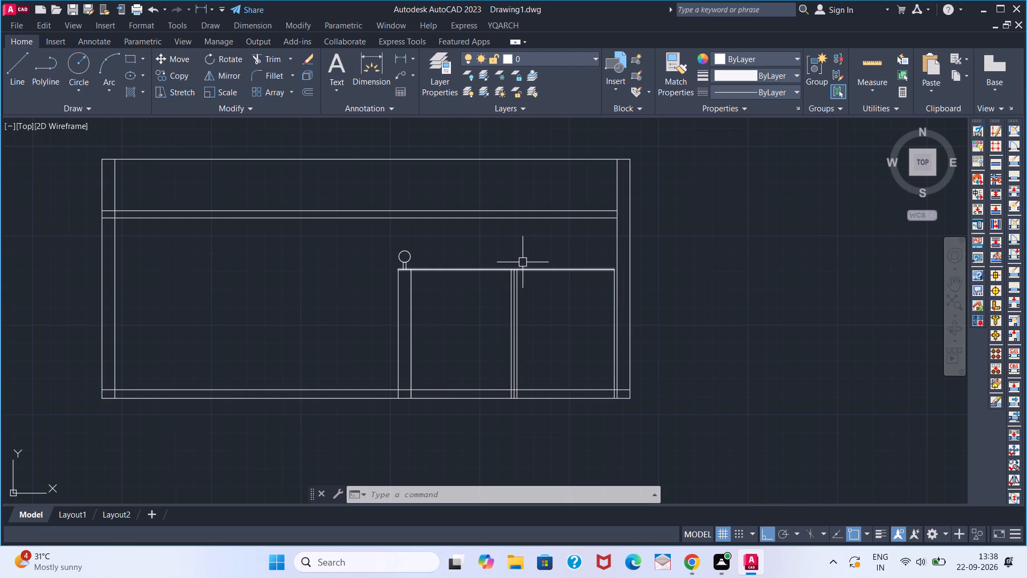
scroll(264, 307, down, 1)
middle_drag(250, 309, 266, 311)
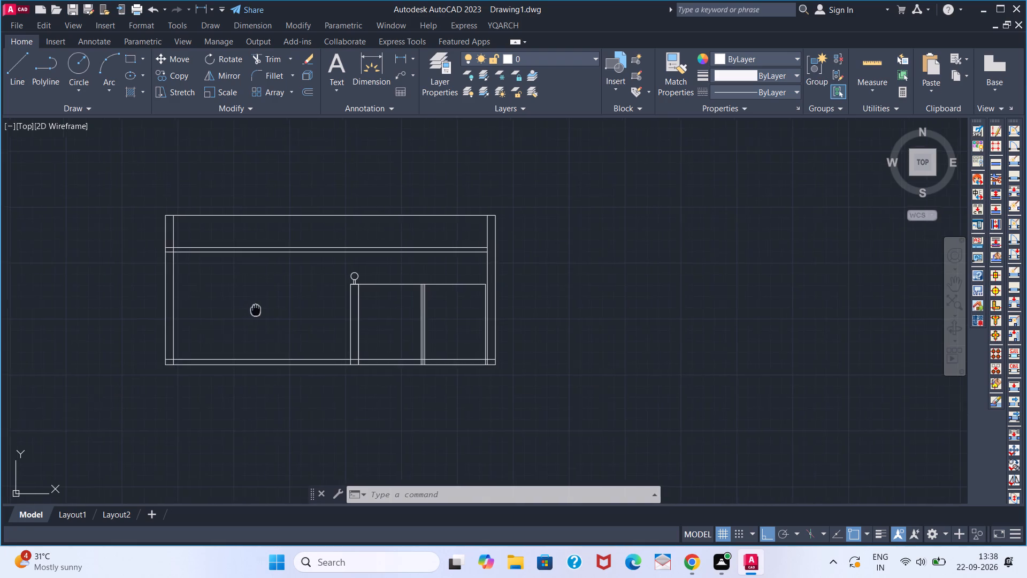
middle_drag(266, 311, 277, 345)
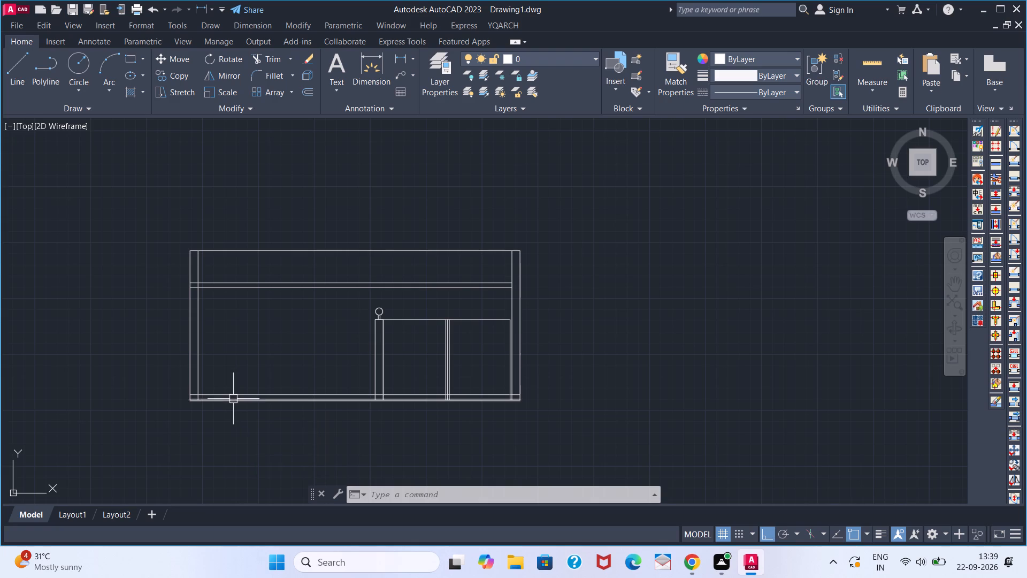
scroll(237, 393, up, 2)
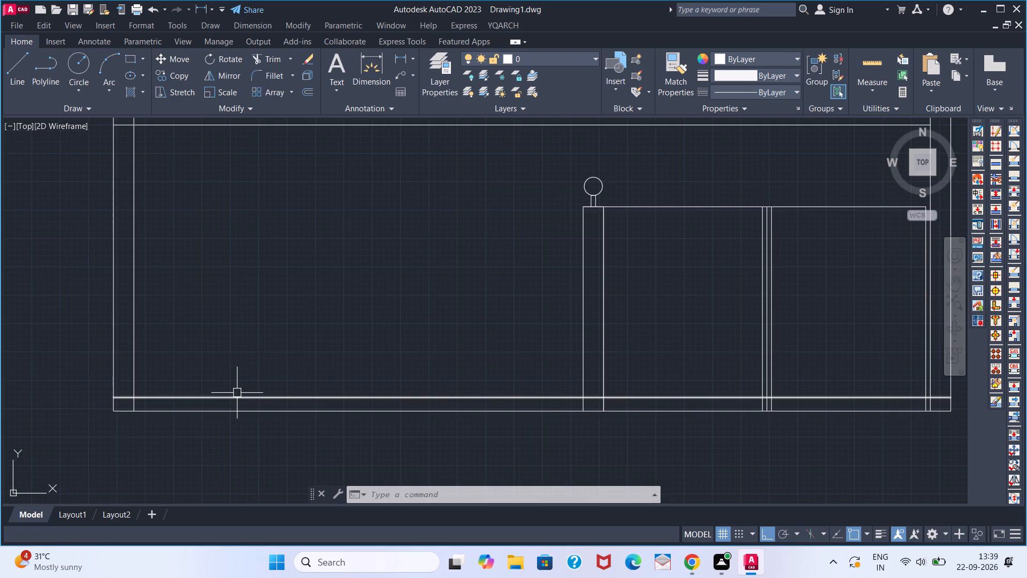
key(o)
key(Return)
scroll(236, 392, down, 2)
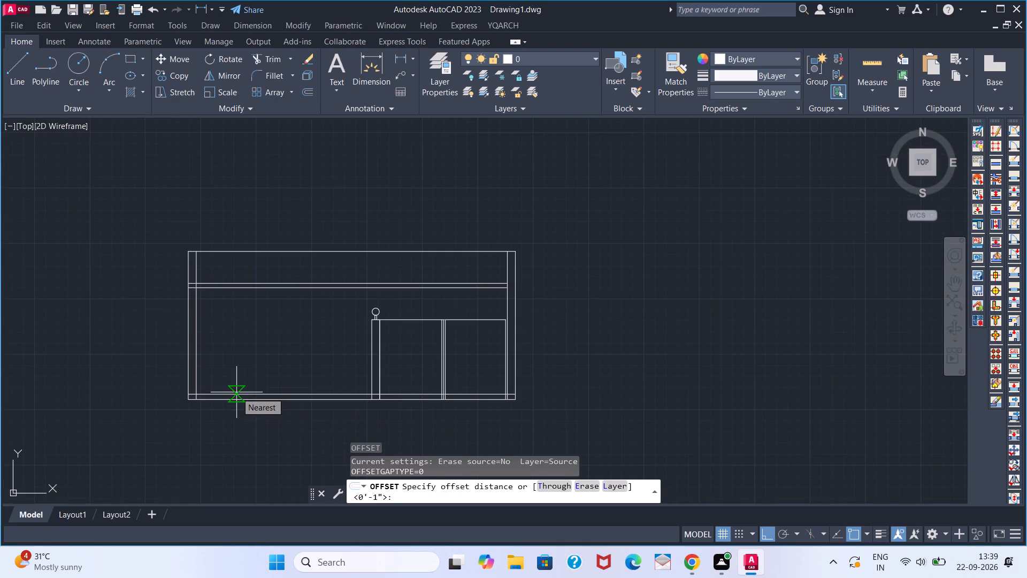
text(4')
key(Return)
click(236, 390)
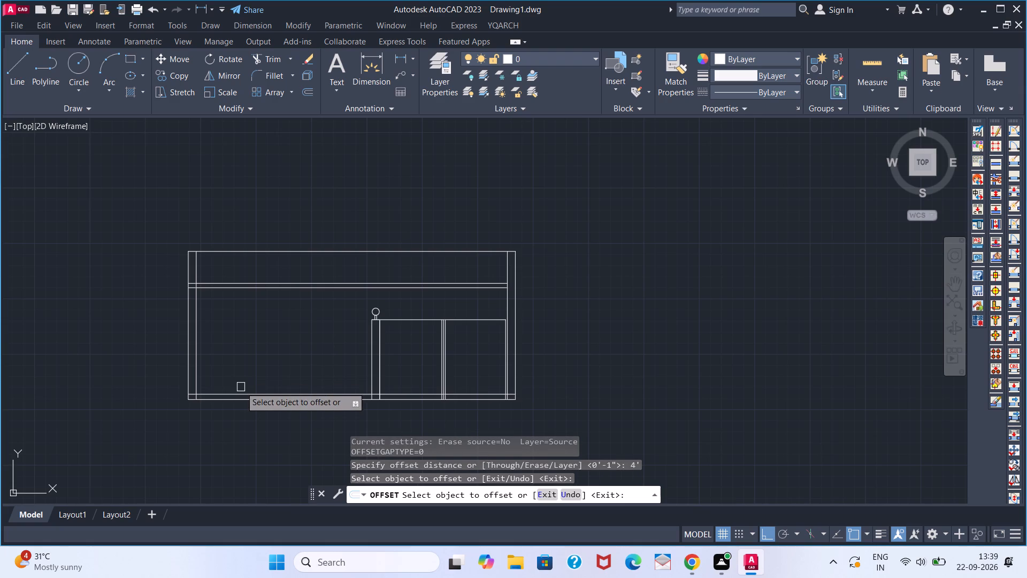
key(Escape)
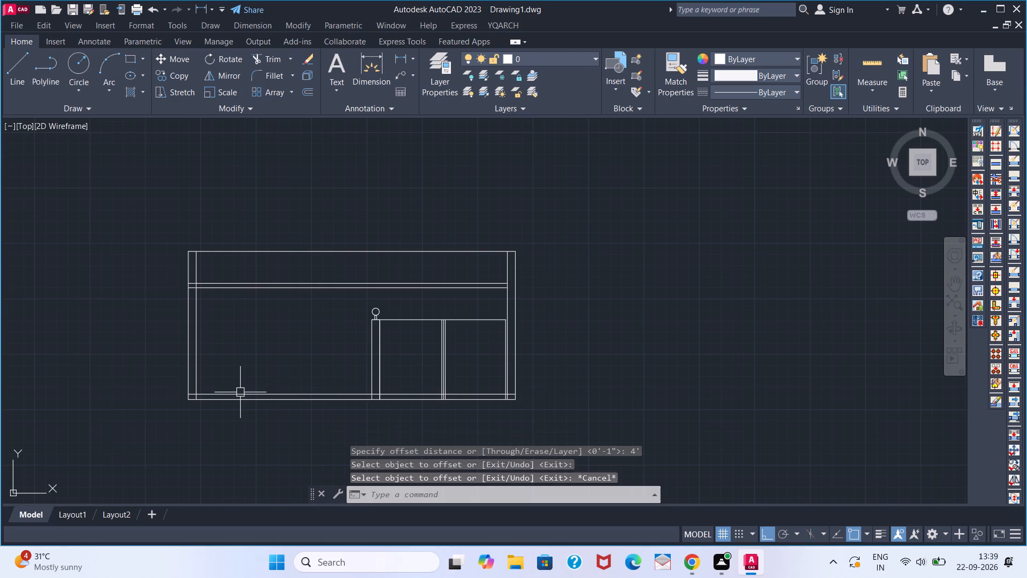
Offset the bottom wall's inner line 3' upward, and offset the resulting line another 4' upward.
key(o)
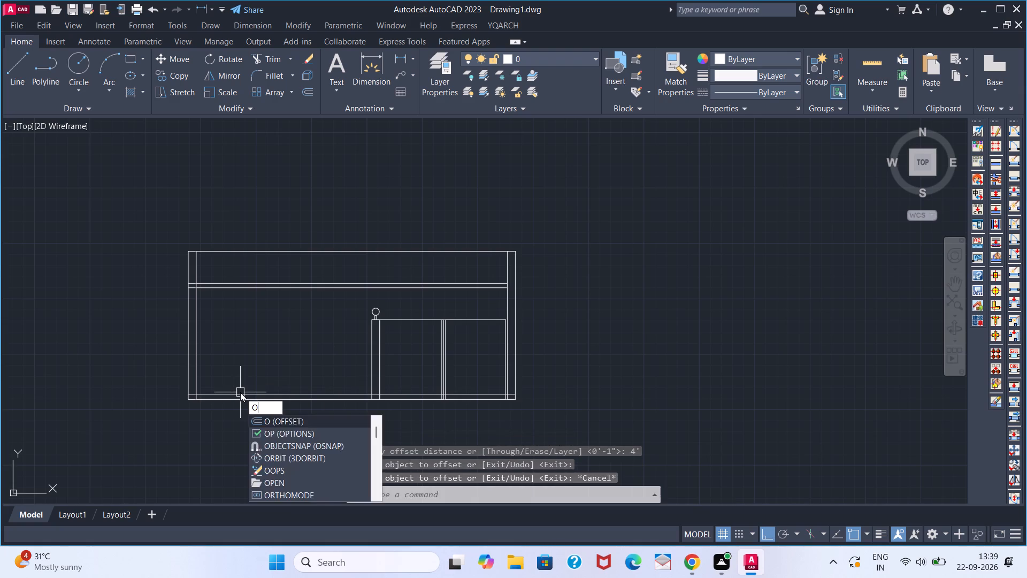
key(Return)
text(3')
key(Return)
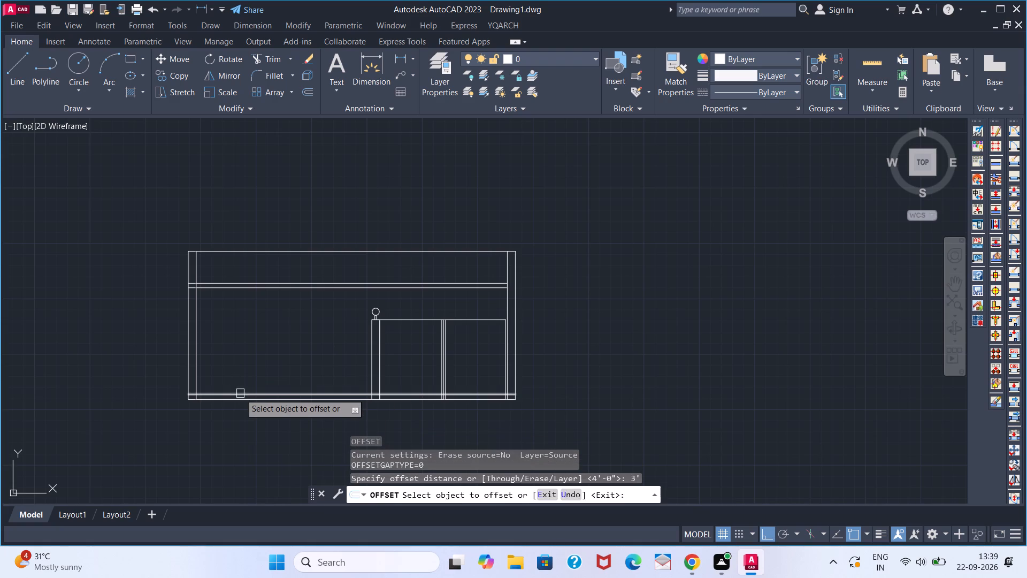
click(243, 396)
key(space)
click(256, 359)
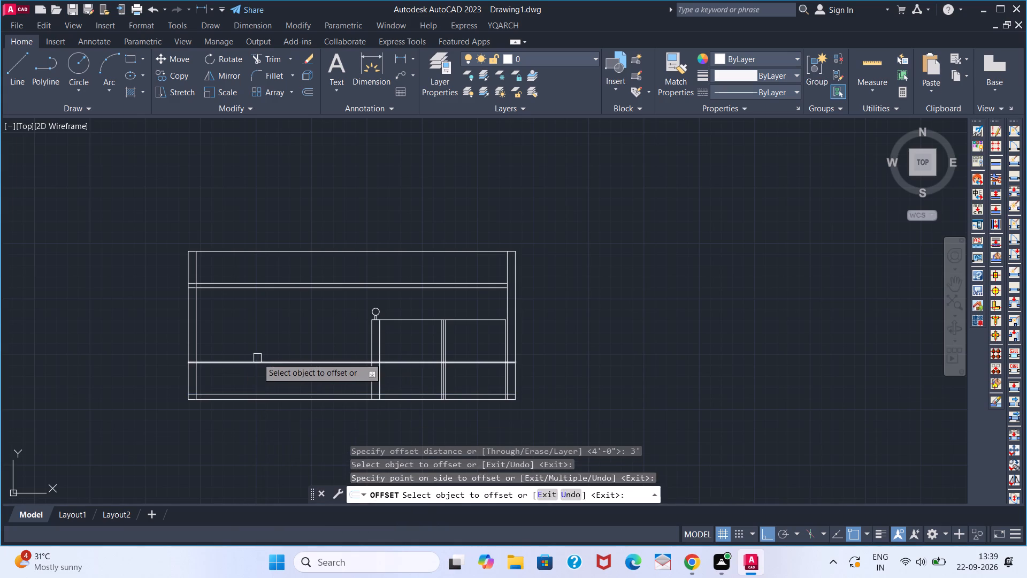
click(262, 362)
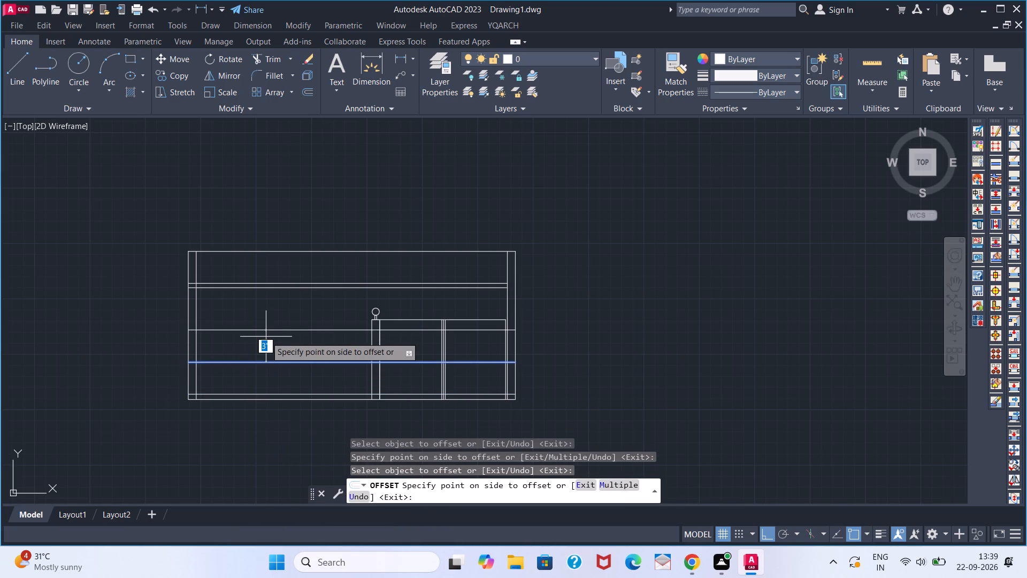
text(4')
key(Return)
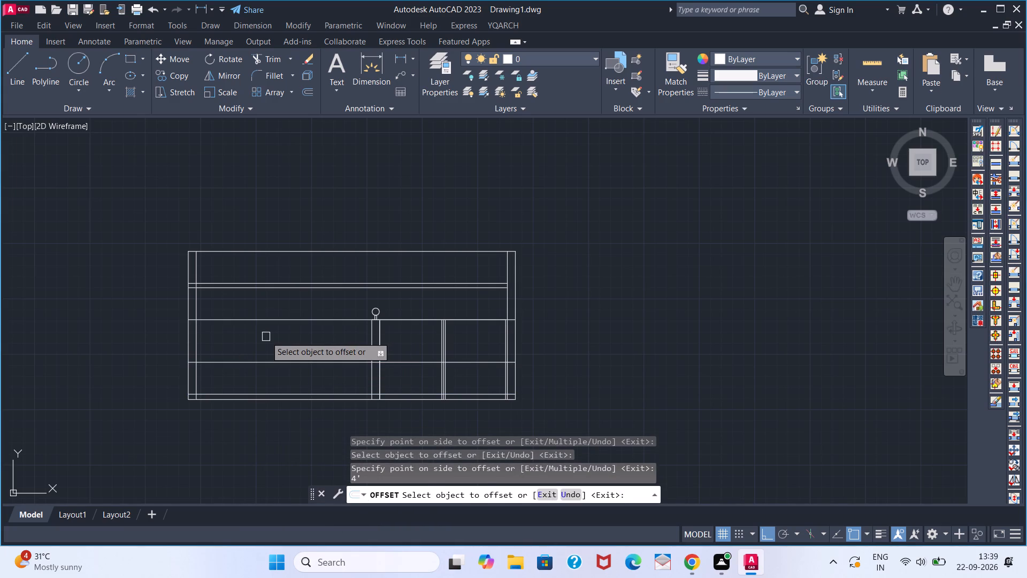
key(space)
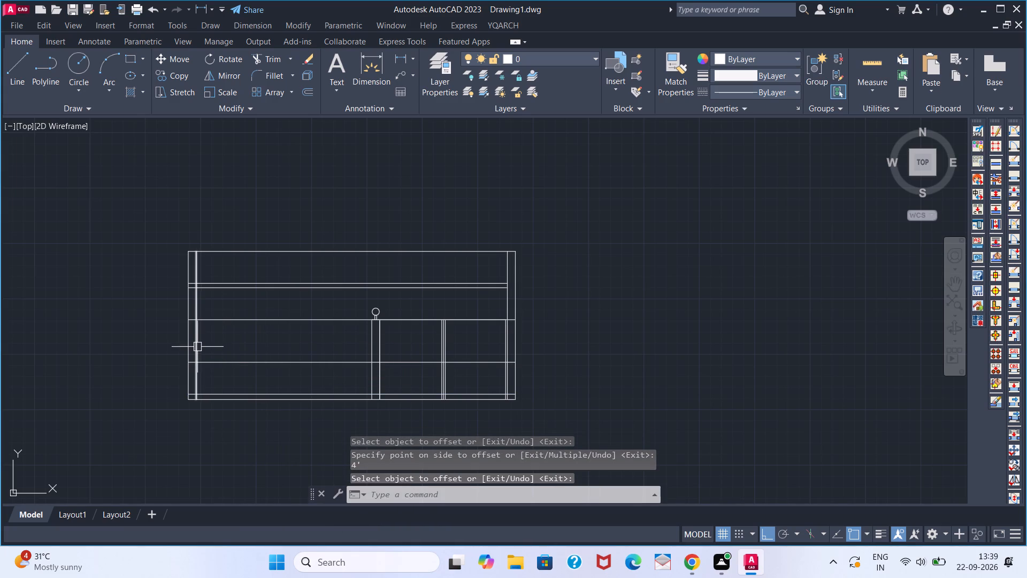
Offset the left wall's inner line 2' to the right, and offset the resulting line another 4' to the right.
key(o)
key(Return)
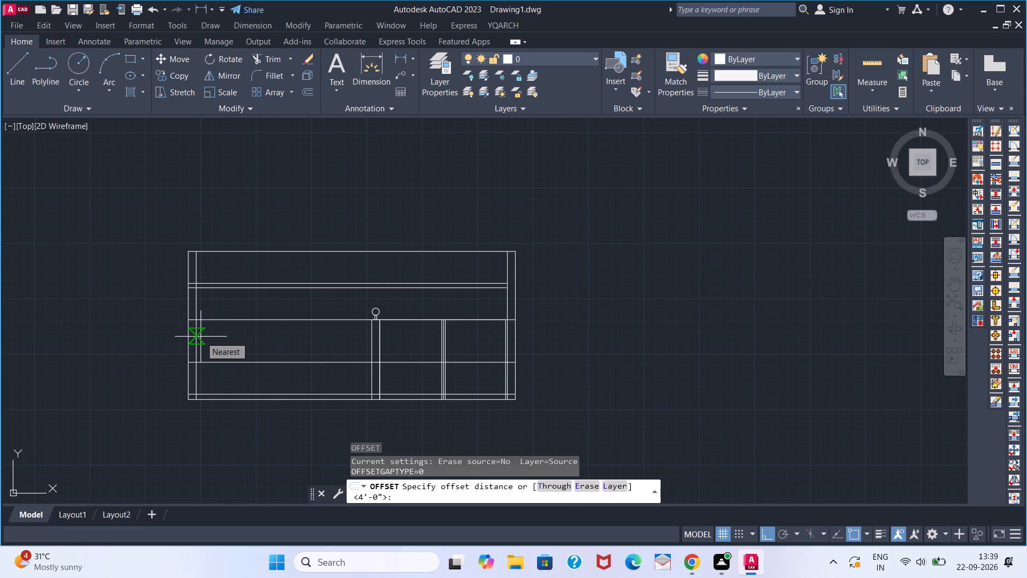
text(2')
key(Return)
drag(199, 334, 216, 332)
click(280, 329)
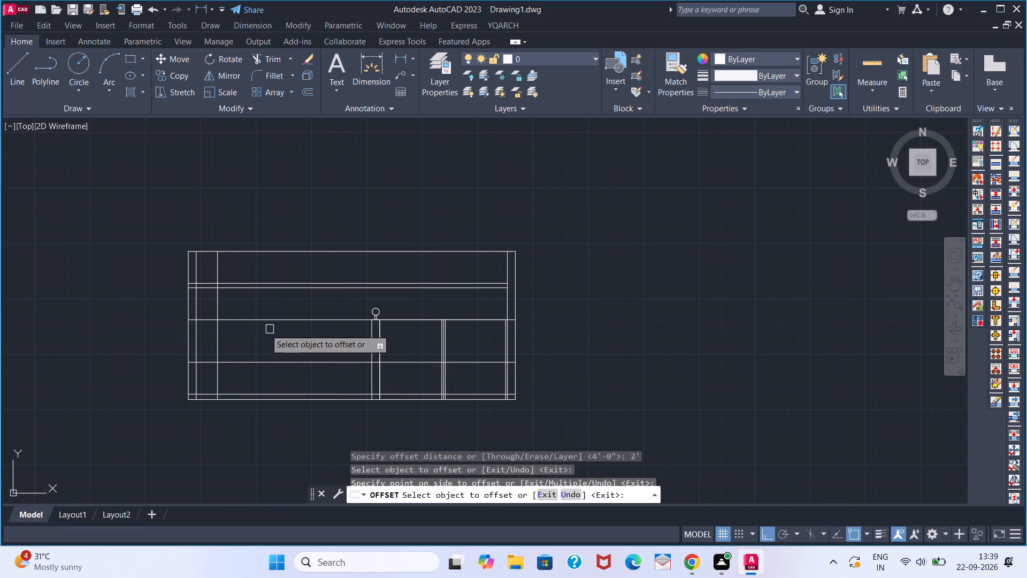
click(219, 332)
text(4')
key(Return)
key(space)
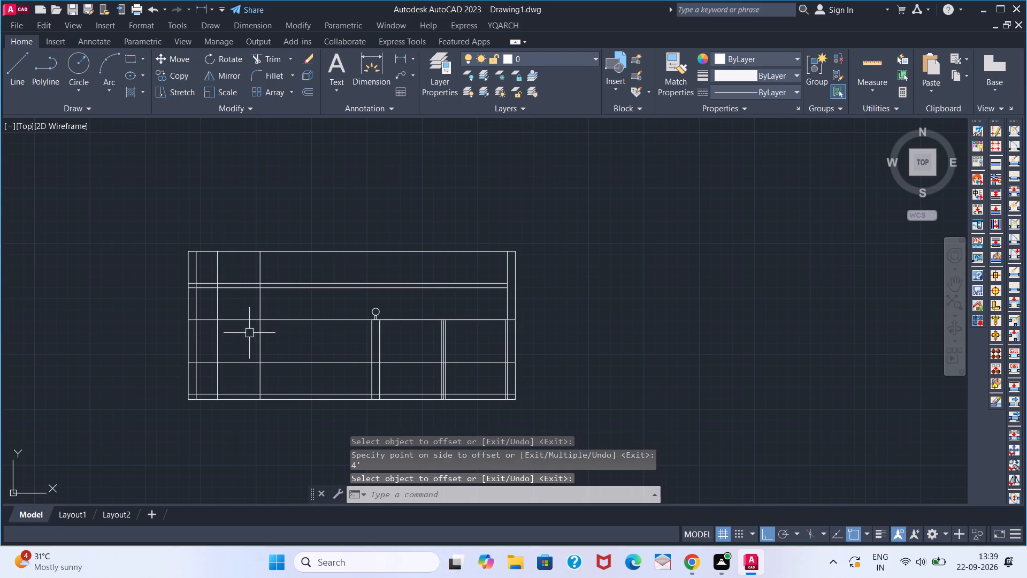
Trim the offset lines extending beyond the 4' square in the main room, leaving its four sides closed.
text(TR)
key(space)
scroll(214, 310, up, 3)
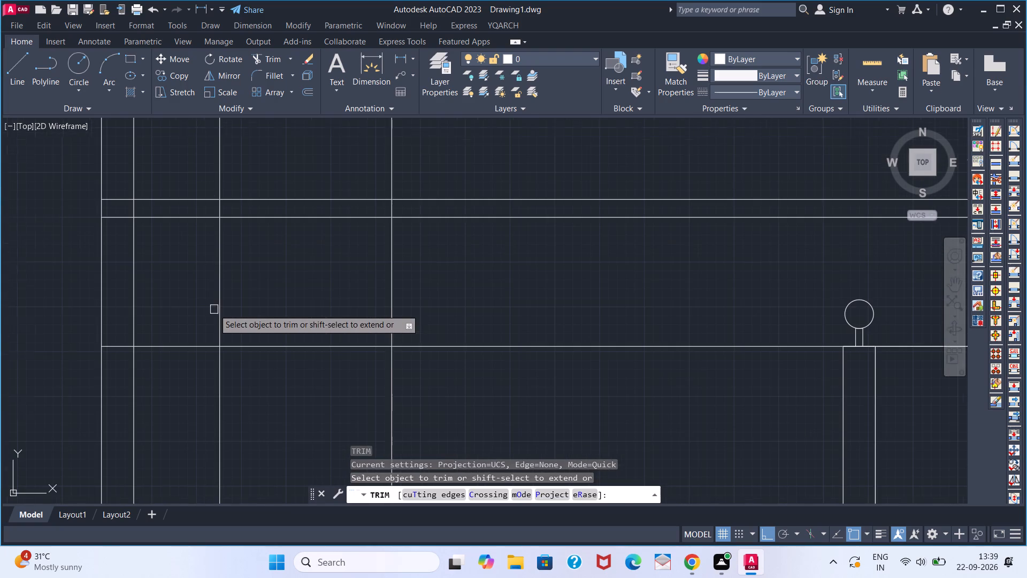
click(219, 307)
click(193, 338)
scroll(182, 395, down, 3)
middle_drag(182, 395, 181, 351)
click(181, 387)
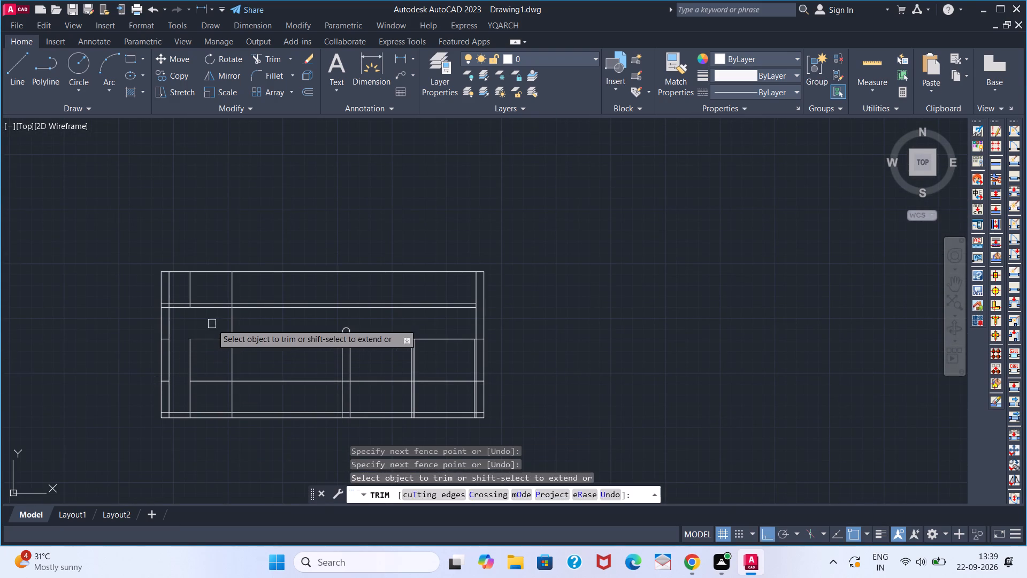
click(212, 324)
click(272, 338)
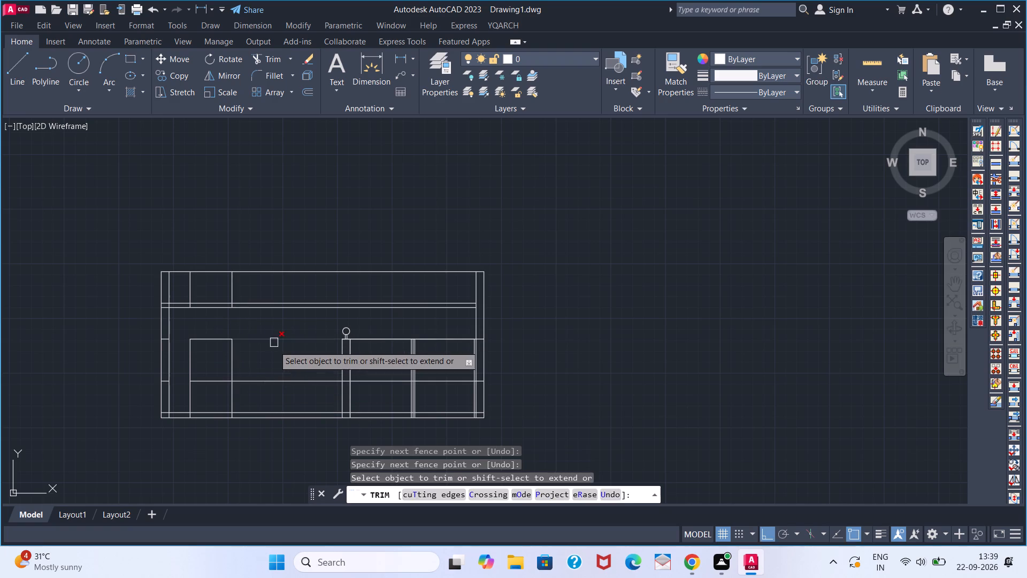
click(274, 355)
click(272, 327)
click(272, 368)
click(249, 407)
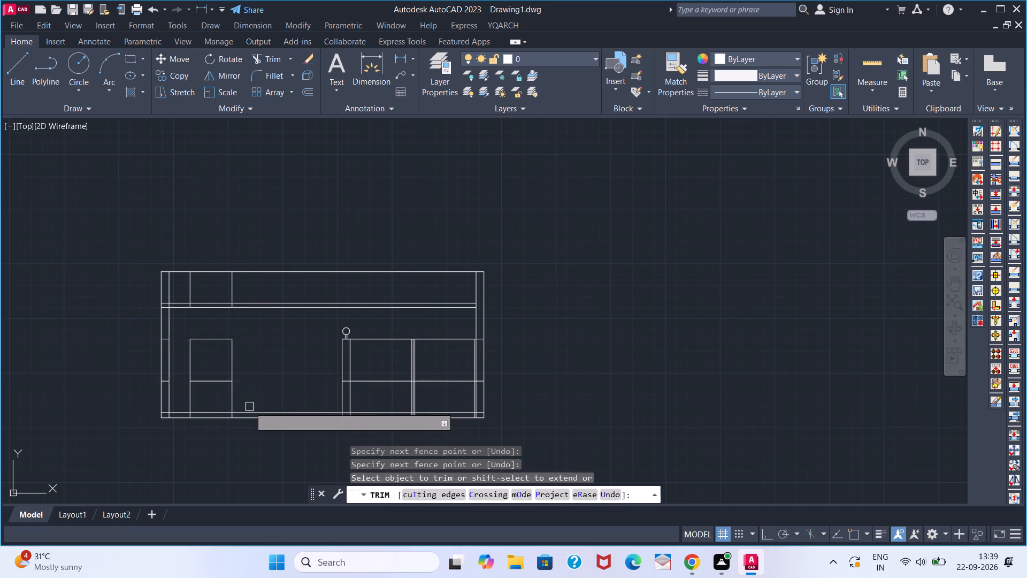
click(242, 400)
click(183, 400)
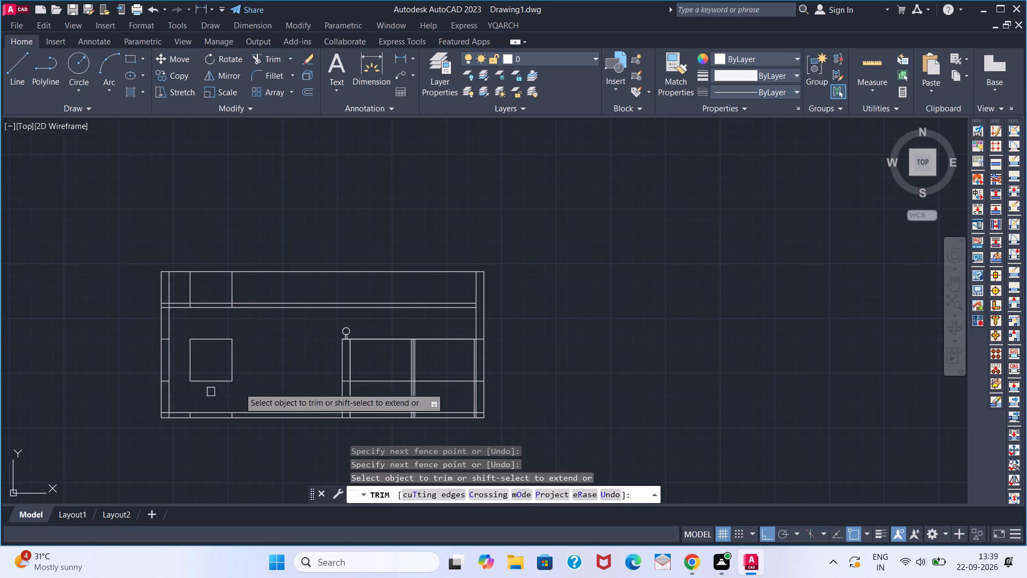
key(space)
Erase the leftover horizontal line crossing the divided lower-right room.
click(372, 379)
key(Delete)
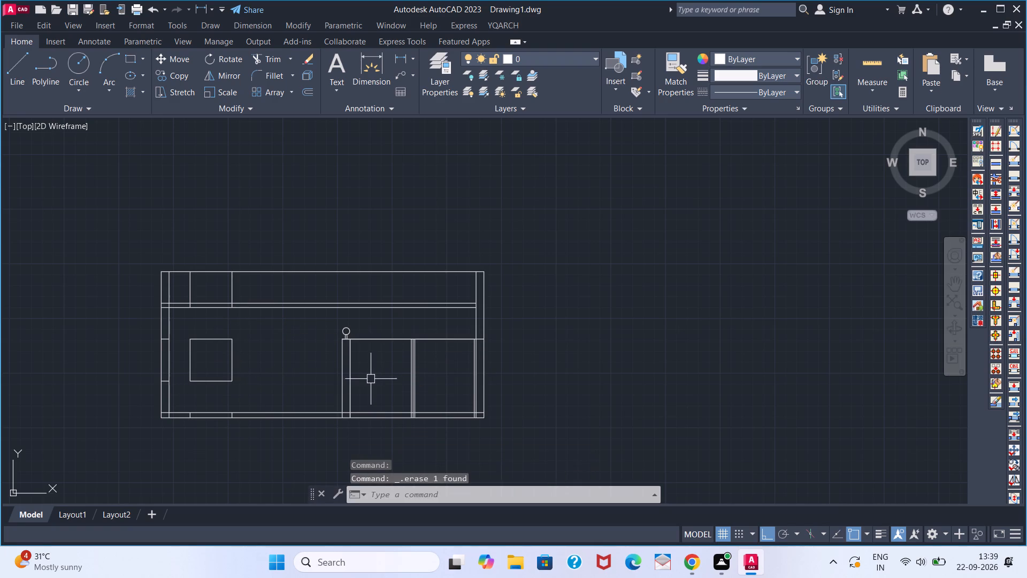
Erase the leftover short line pieces inside the bottom wall and the left wall.
scroll(235, 407, up, 3)
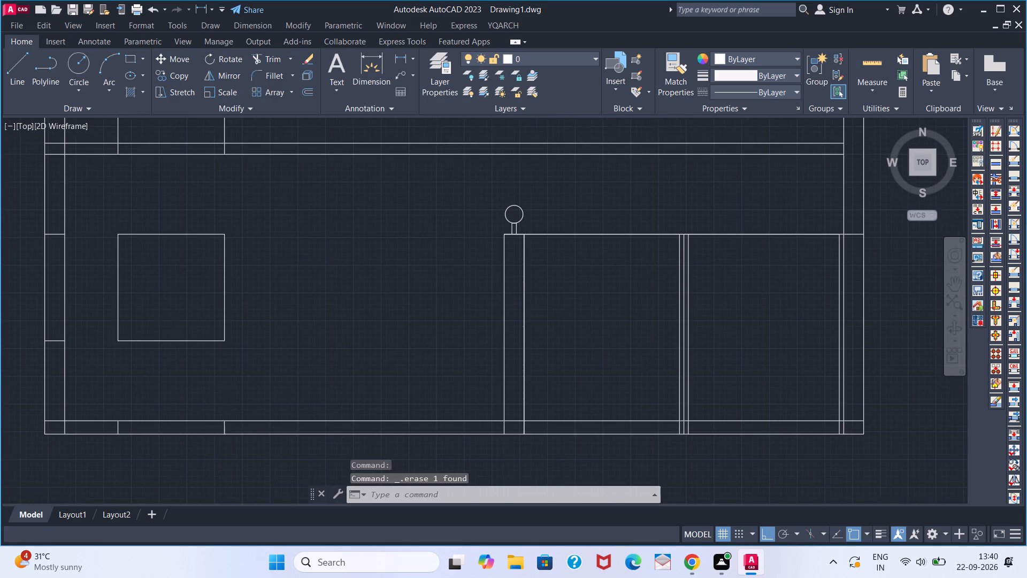
scroll(232, 428, up, 1)
click(232, 428)
scroll(150, 427, down, 1)
click(150, 426)
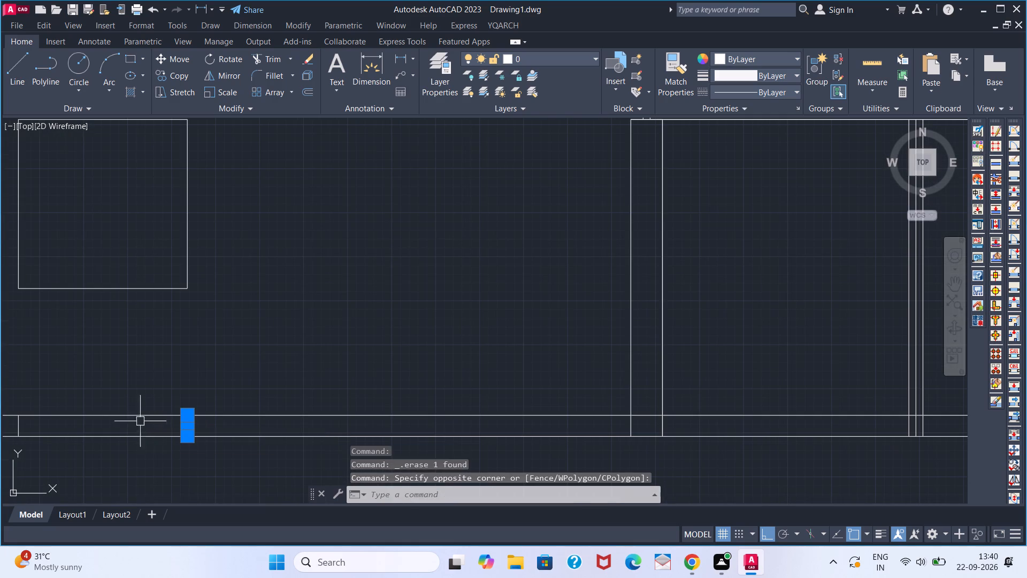
middle_drag(119, 416, 290, 358)
scroll(260, 367, down, 1)
scroll(218, 365, up, 1)
click(219, 365)
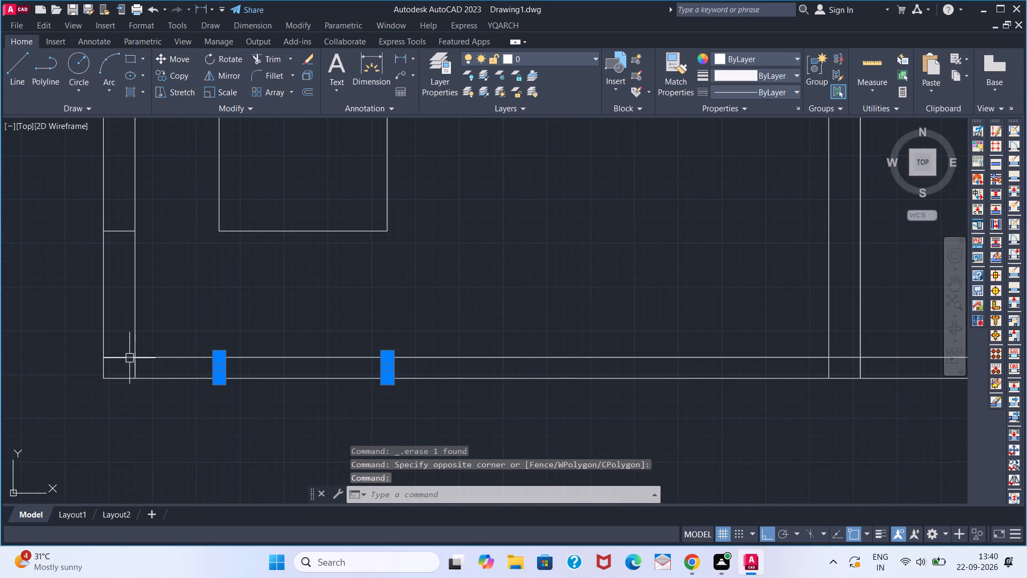
click(121, 230)
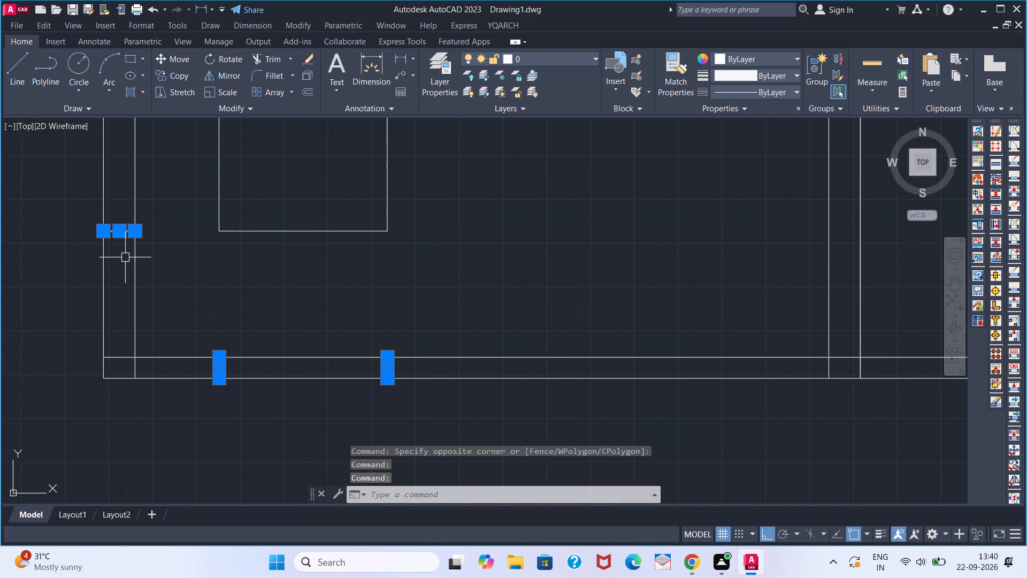
key(Delete)
scroll(125, 256, down, 1)
middle_drag(120, 246, 120, 401)
click(117, 292)
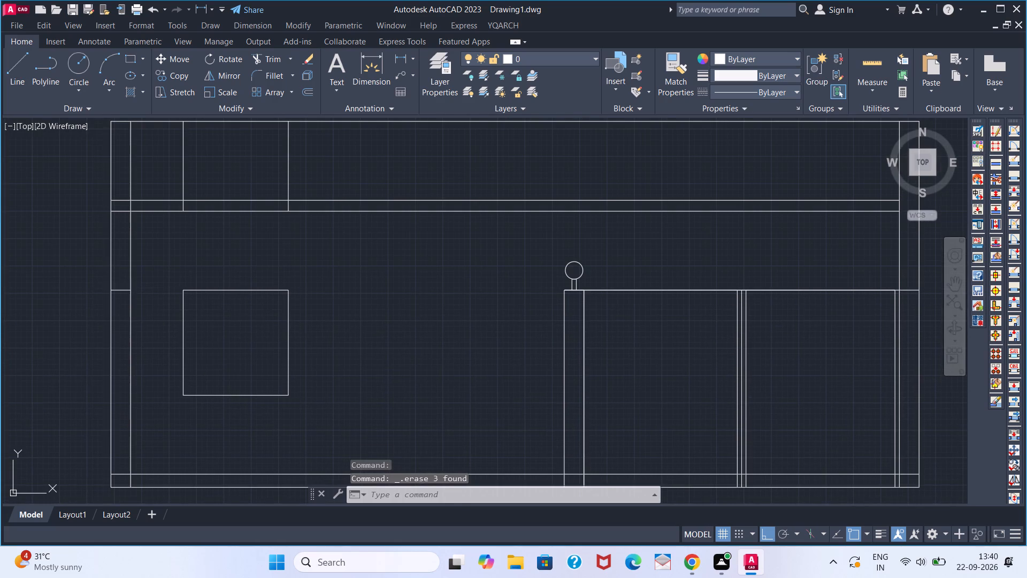
key(Delete)
Erase the two leftover vertical line pieces in the strip above the upper horizontal wall.
click(185, 172)
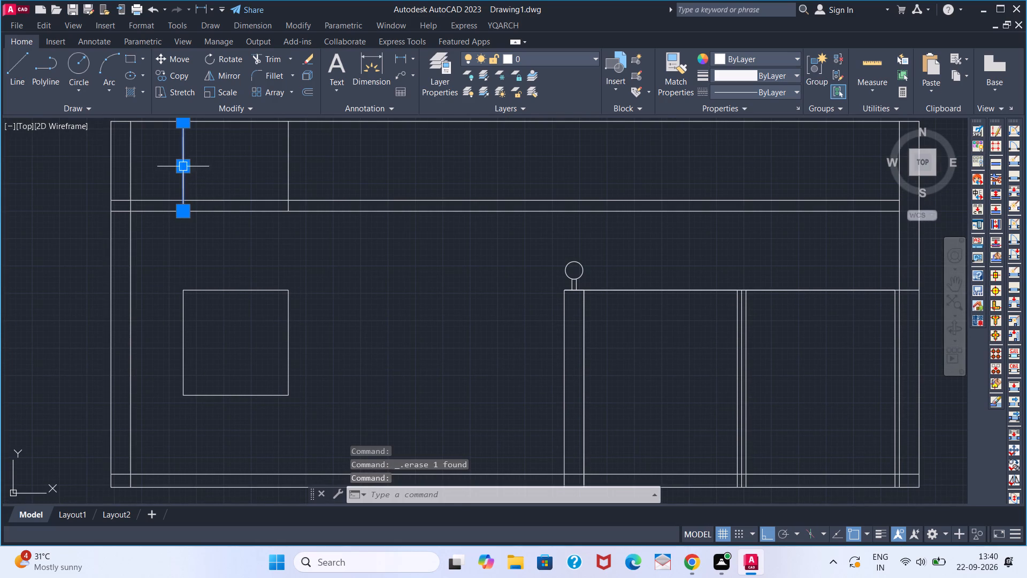
click(286, 178)
key(Delete)
Offset all four sides of the 4' square 2" inward.
scroll(239, 284, down, 1)
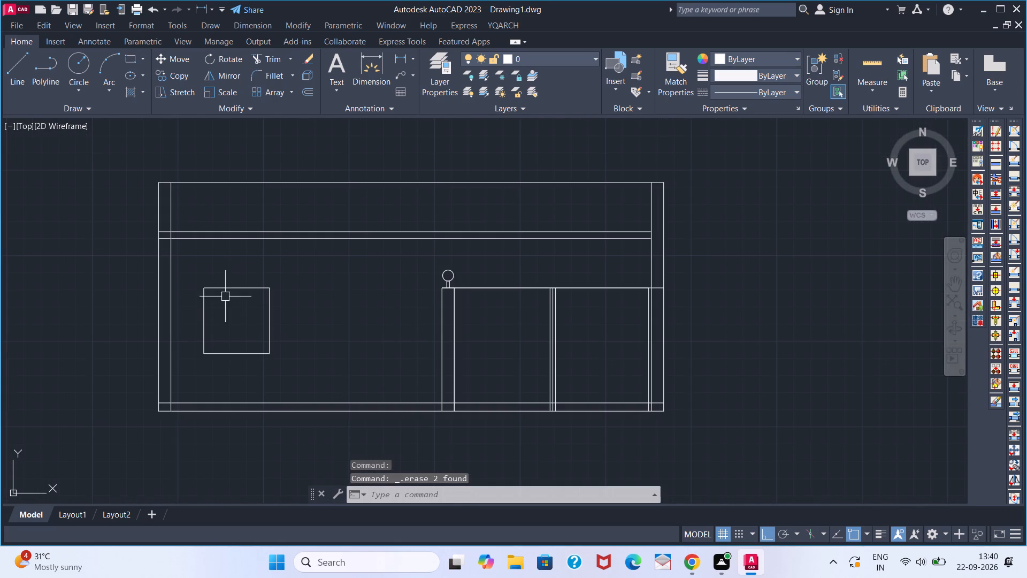
scroll(237, 336, down, 1)
scroll(243, 321, up, 2)
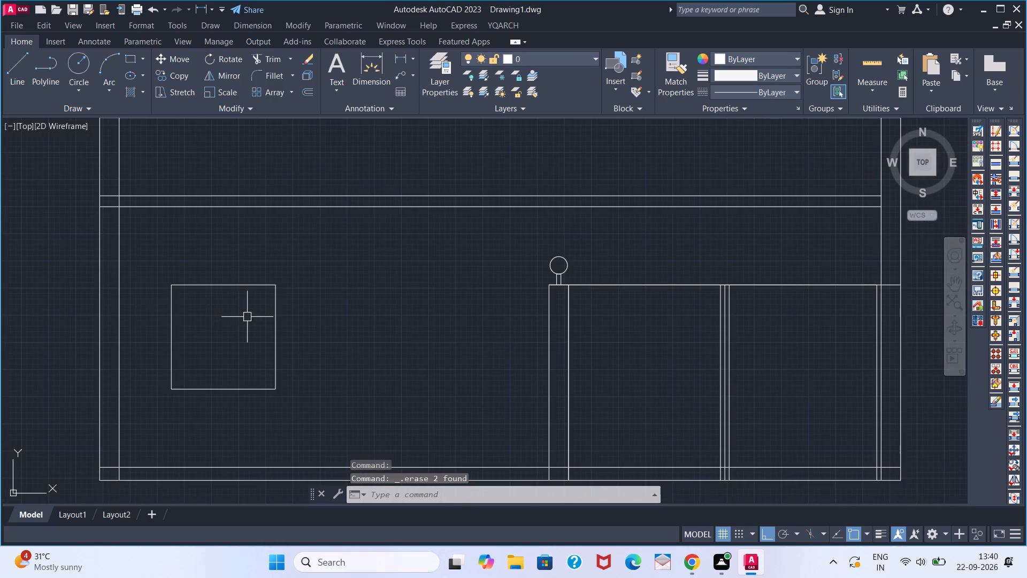
key(o)
key(Return)
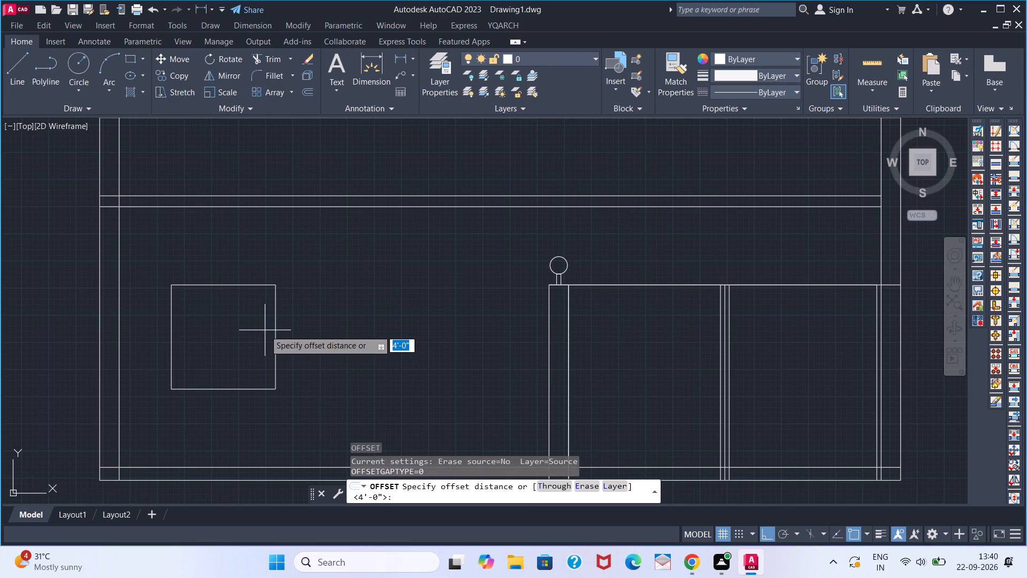
key(2)
key(Return)
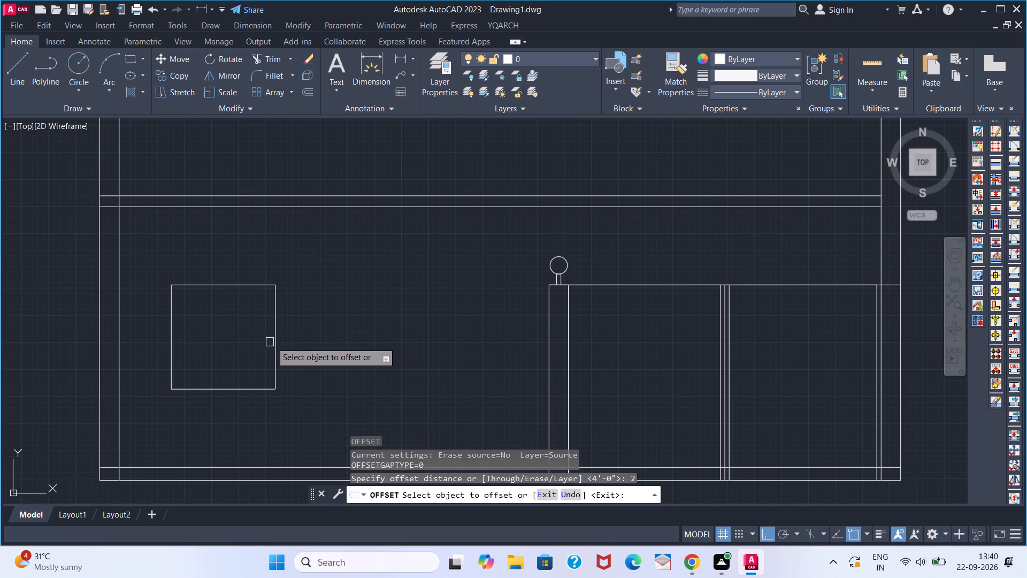
click(274, 342)
click(217, 342)
click(257, 286)
click(245, 317)
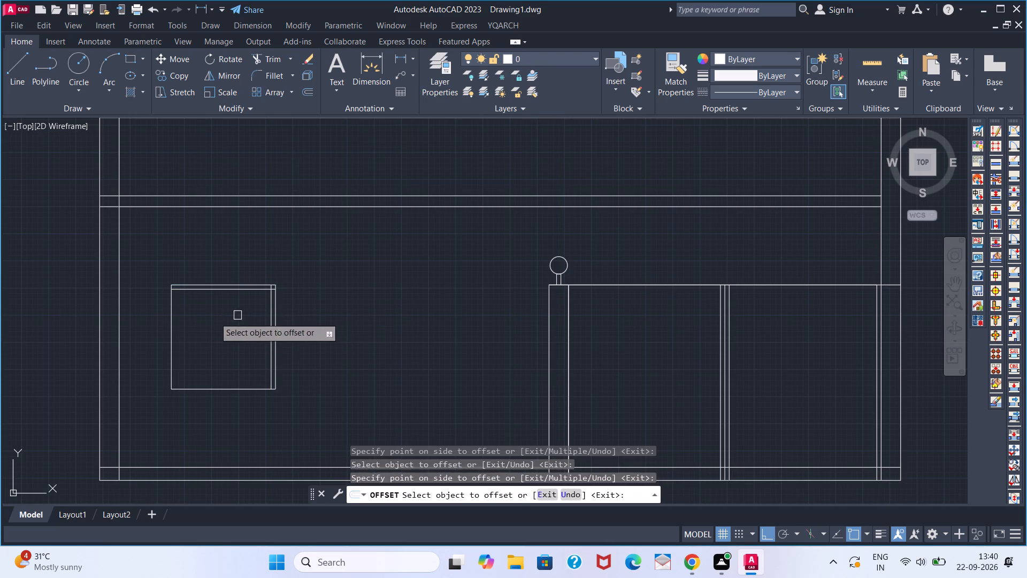
click(170, 319)
click(203, 318)
click(212, 386)
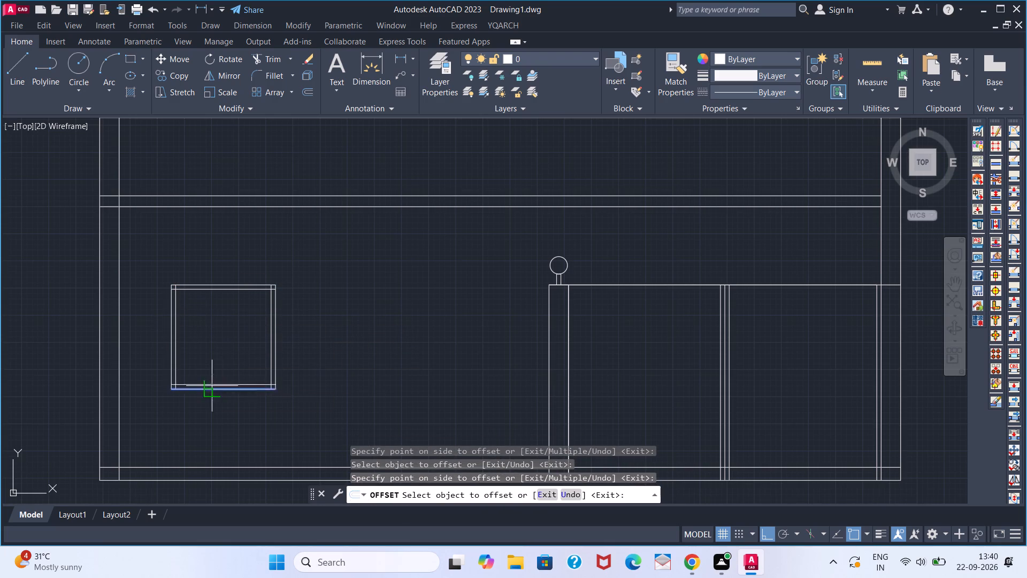
click(212, 364)
key(space)
Trim the overlapping inner line ends at all four corners of the square to form a clean frame.
scroll(176, 290, up, 3)
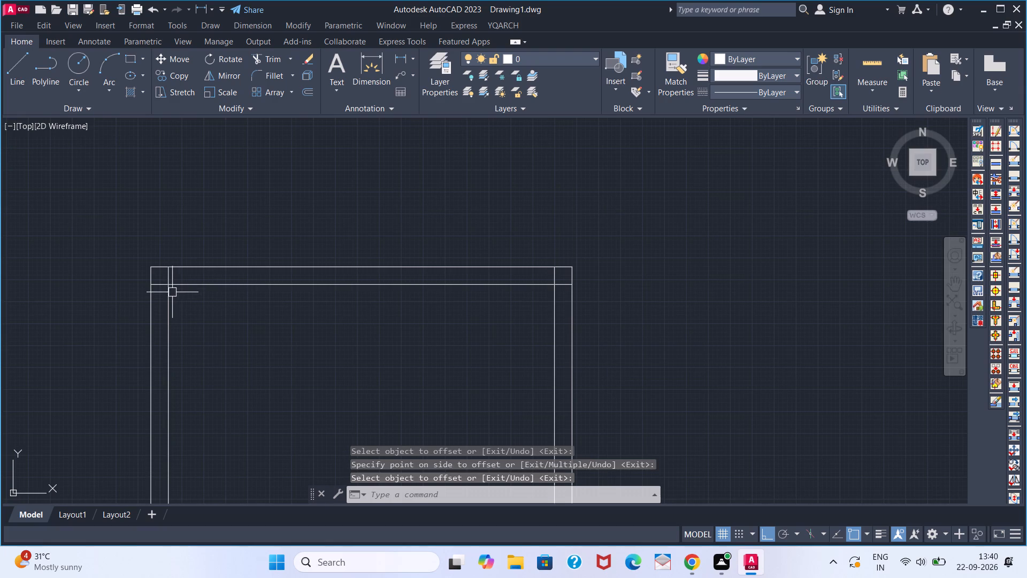
key(t)
key(r)
key(space)
click(160, 285)
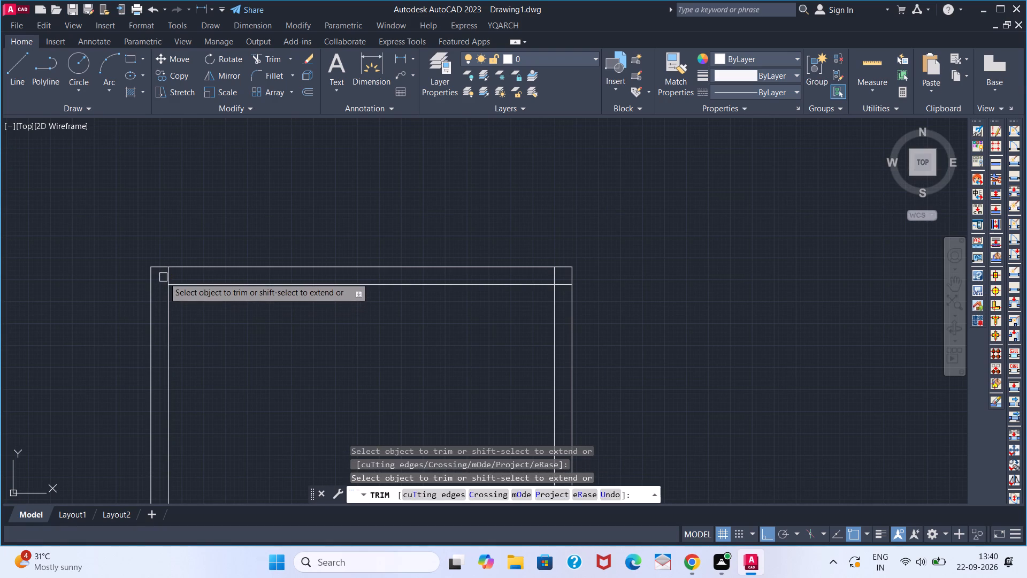
click(165, 277)
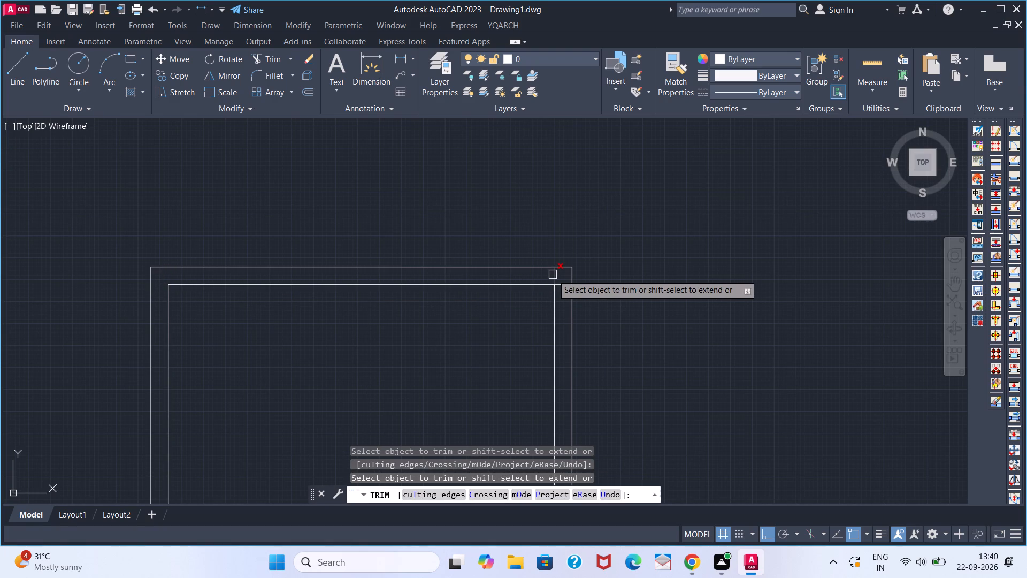
click(553, 275)
click(561, 282)
scroll(520, 305, down, 2)
middle_drag(461, 358, 416, 218)
scroll(283, 325, up, 4)
click(492, 251)
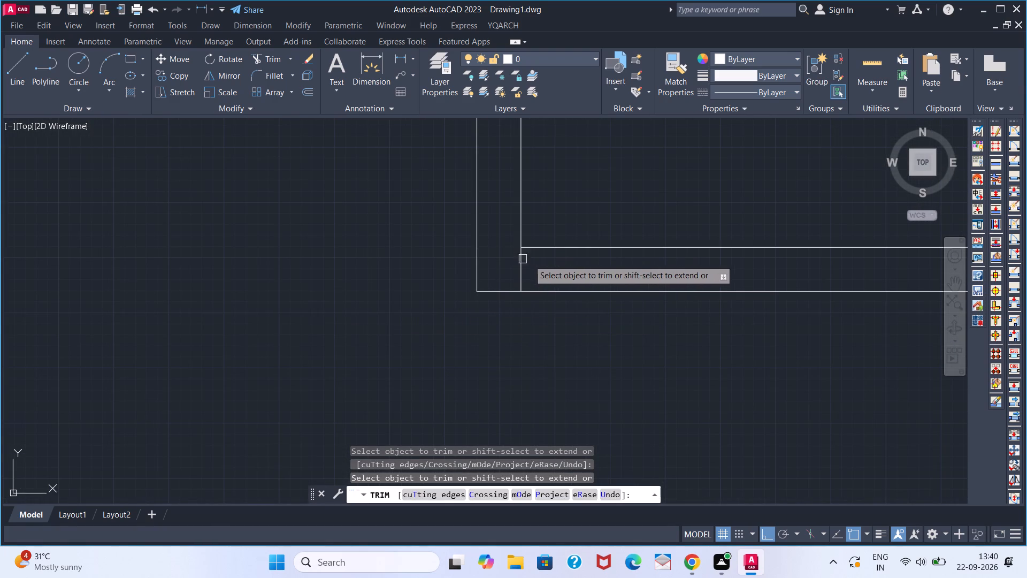
click(529, 261)
click(515, 262)
scroll(528, 267, down, 2)
middle_drag(619, 267, 259, 334)
scroll(592, 270, down, 1)
scroll(412, 348, up, 3)
click(487, 316)
click(504, 286)
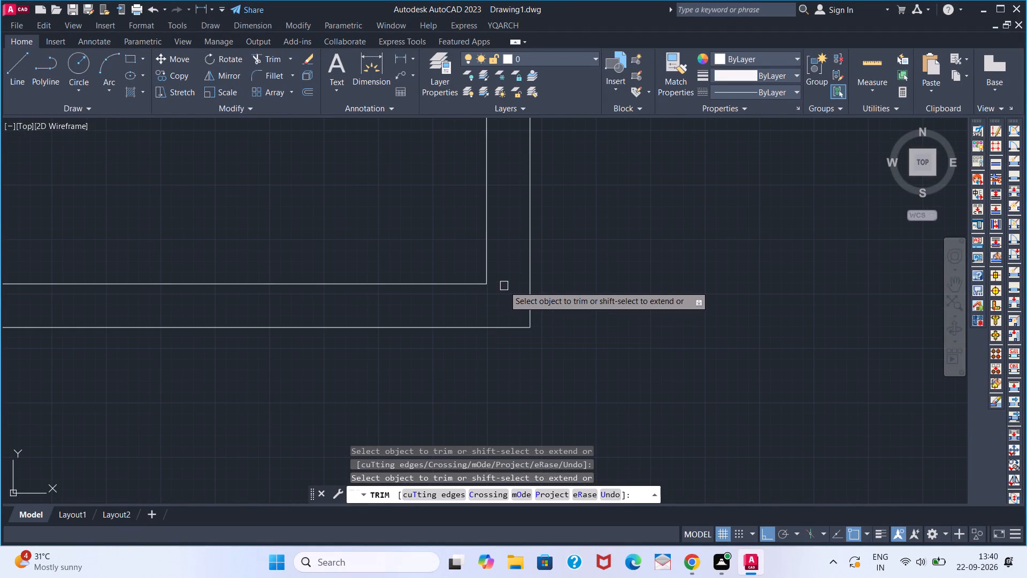
scroll(430, 301, down, 2)
middle_drag(241, 293, 267, 405)
key(space)
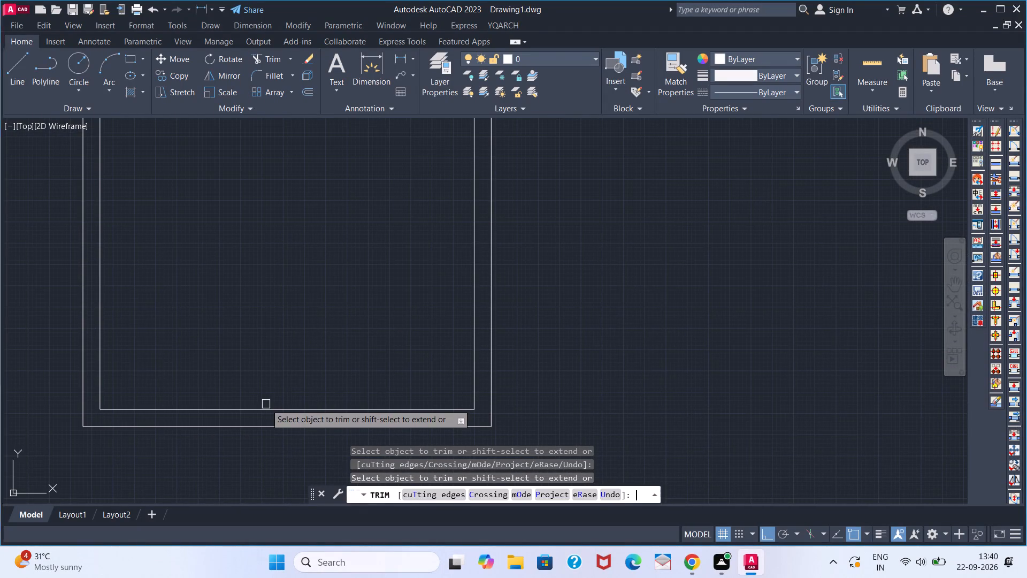
Offset the left inner line of the square frame 1'10" to the right.
key(o)
key(Return)
middle_drag(242, 332, 282, 441)
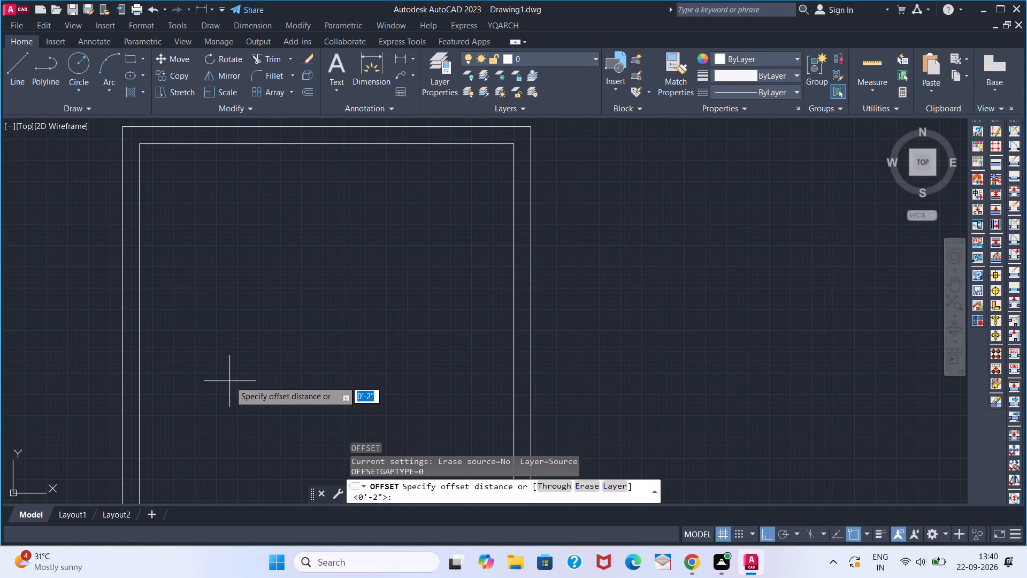
key(2)
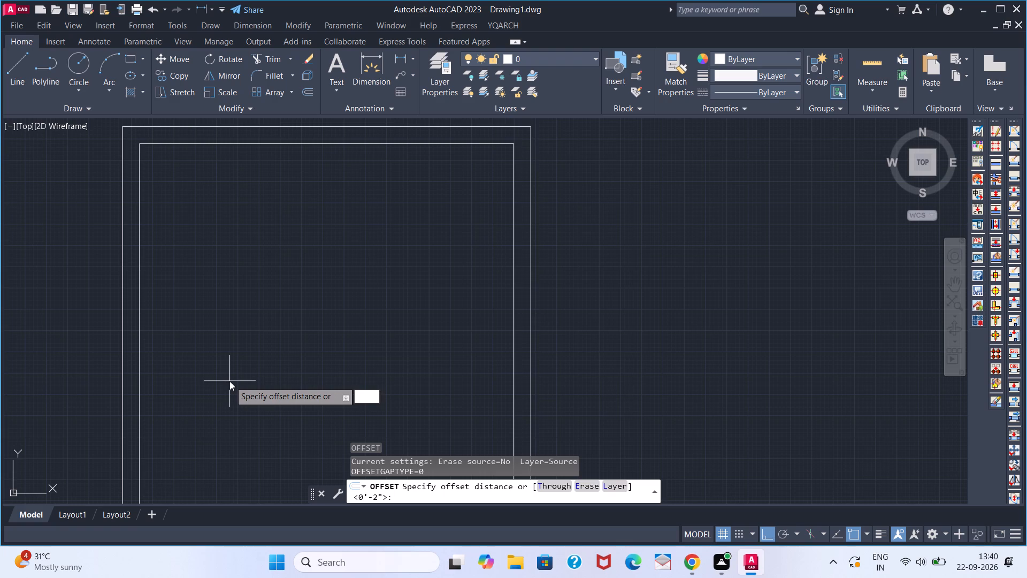
key(BackSpace)
text(1')
text(10)
key(Return)
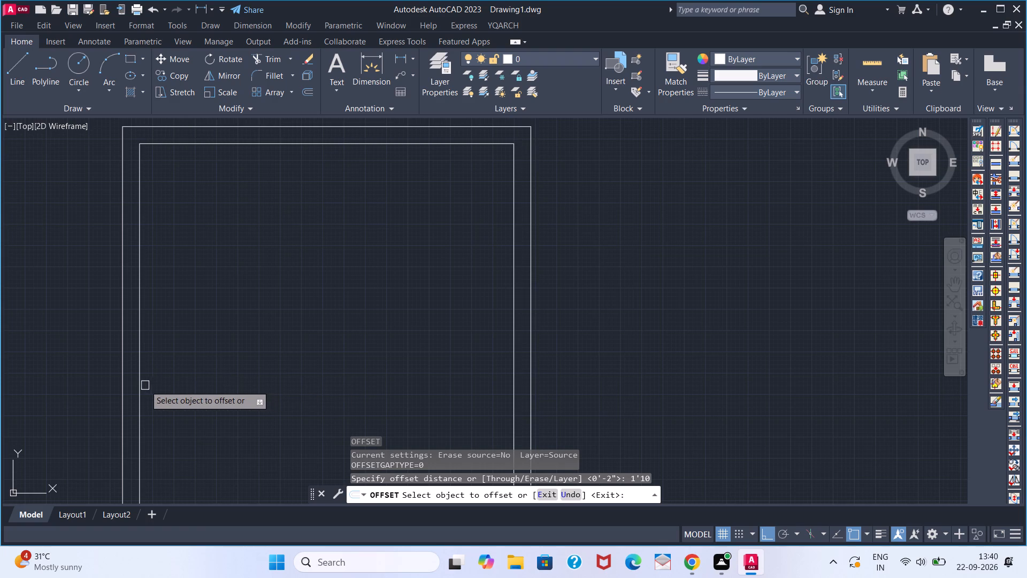
click(142, 385)
click(361, 368)
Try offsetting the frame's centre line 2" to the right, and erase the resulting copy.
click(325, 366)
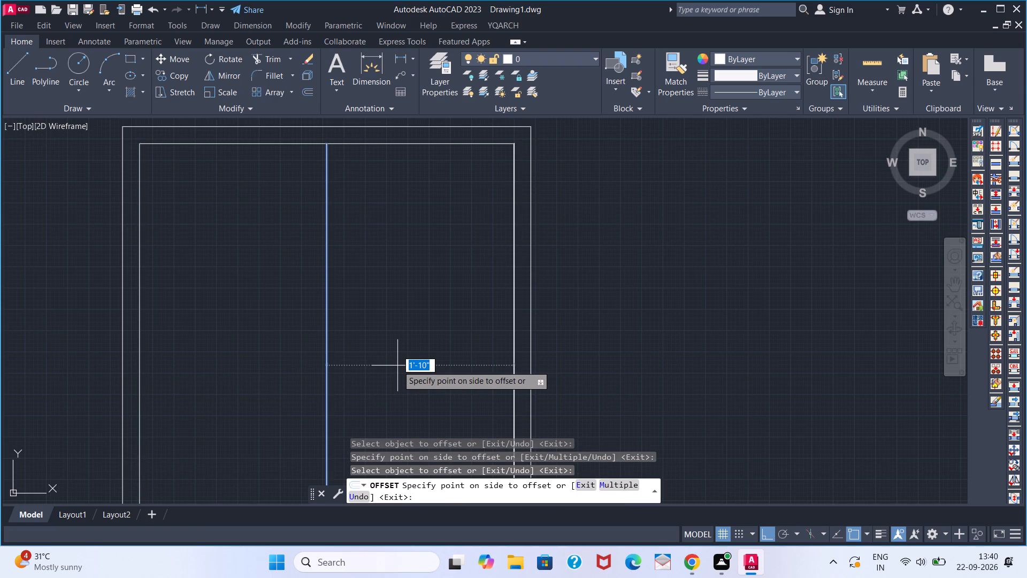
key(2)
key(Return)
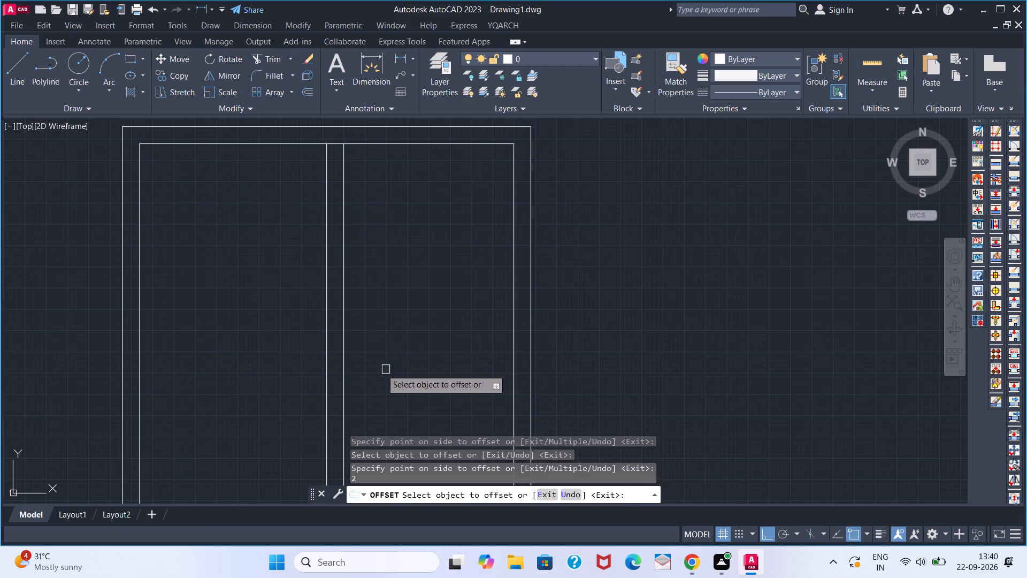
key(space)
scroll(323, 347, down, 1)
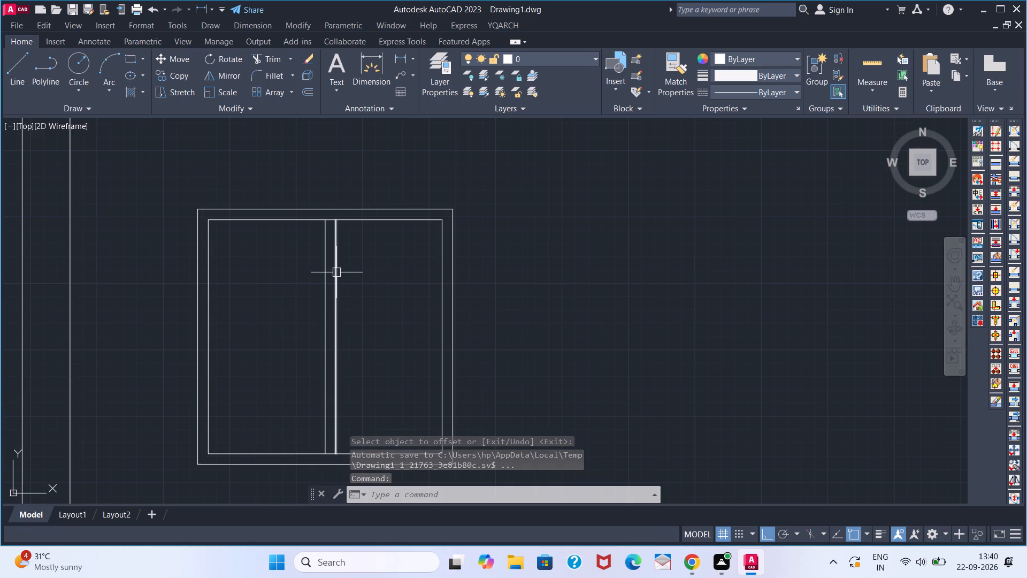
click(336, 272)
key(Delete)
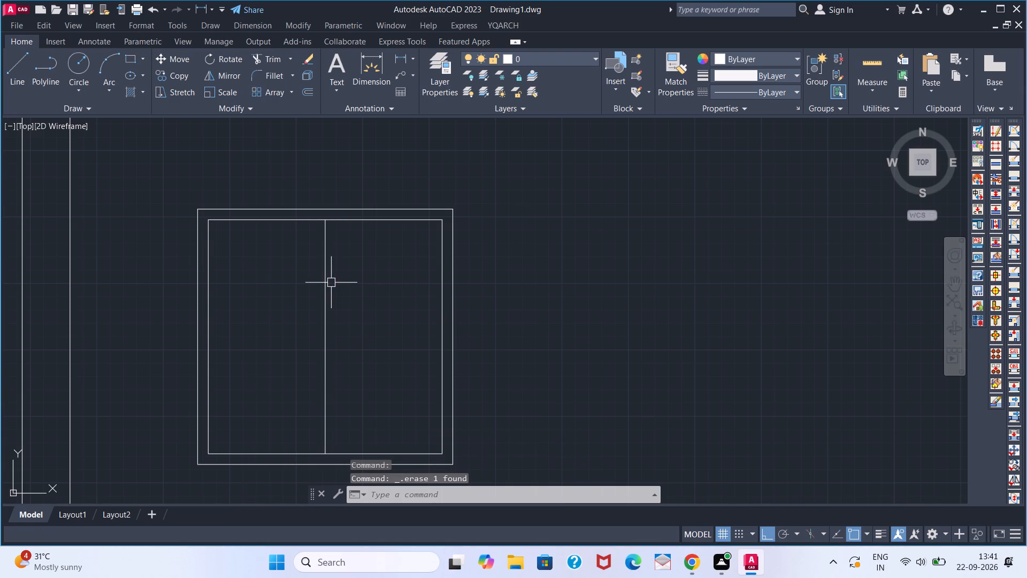
Offset the frame's vertical centre line 1" to each side.
key(o)
key(Return)
key(1)
key(Return)
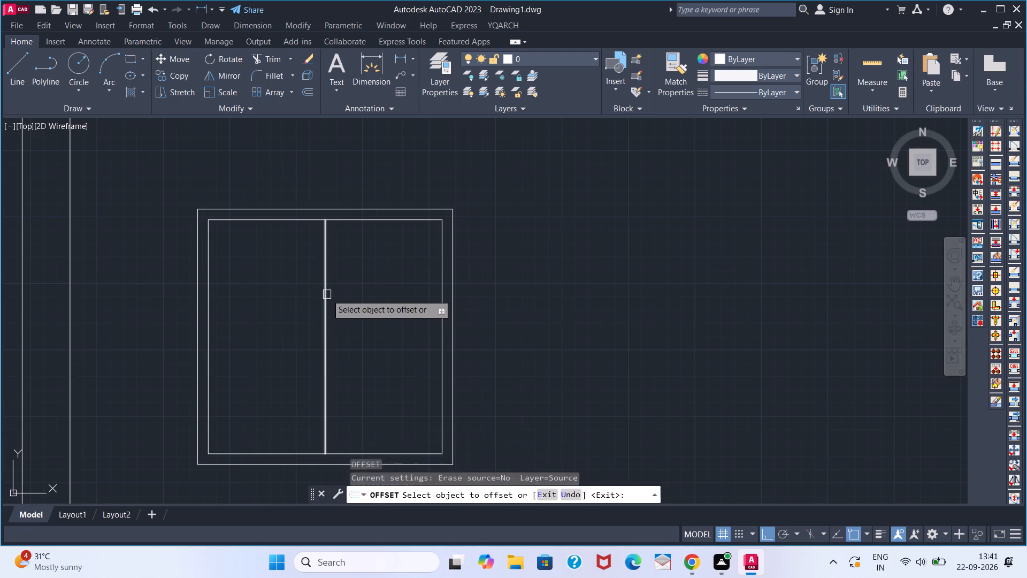
click(326, 295)
click(350, 293)
click(325, 295)
click(286, 295)
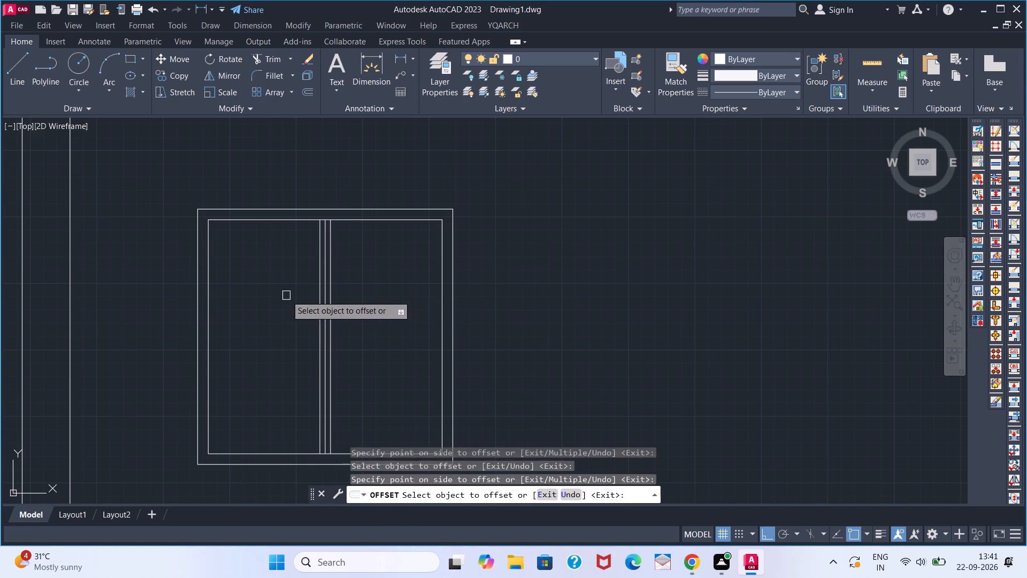
Erase the centre line and its two offset copies inside the square frame.
key(space)
click(325, 289)
key(Delete)
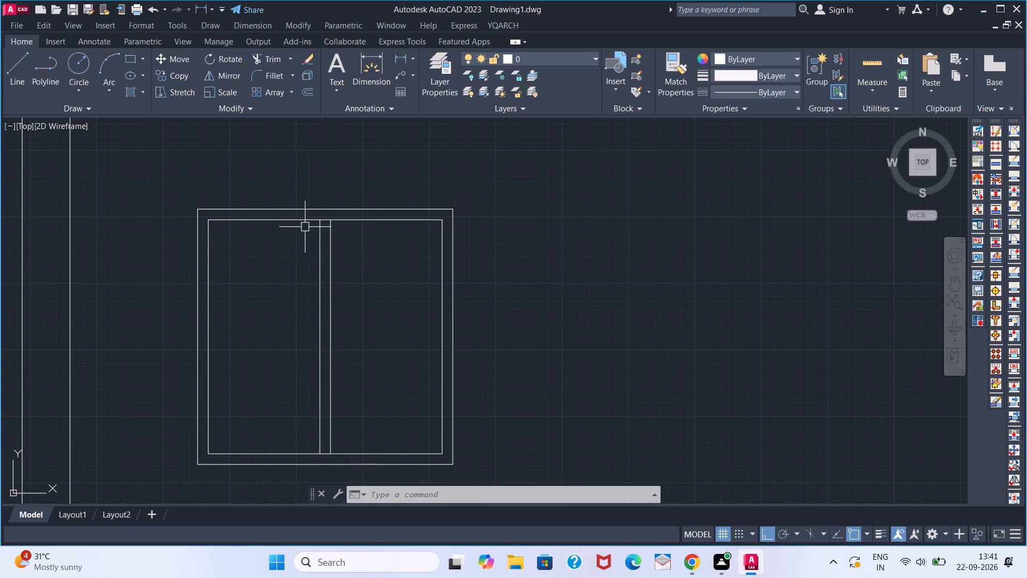
click(323, 339)
click(331, 339)
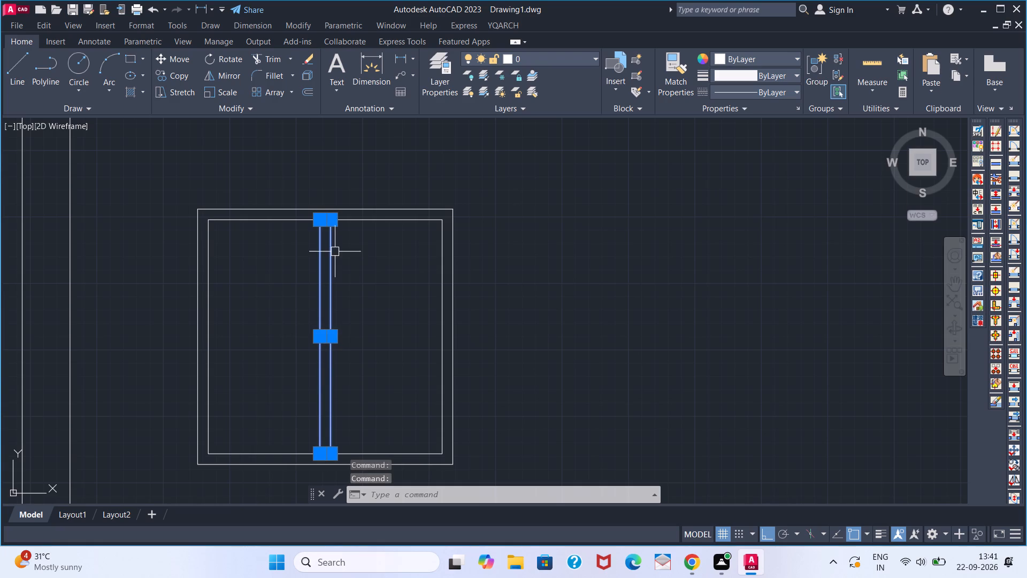
key(Delete)
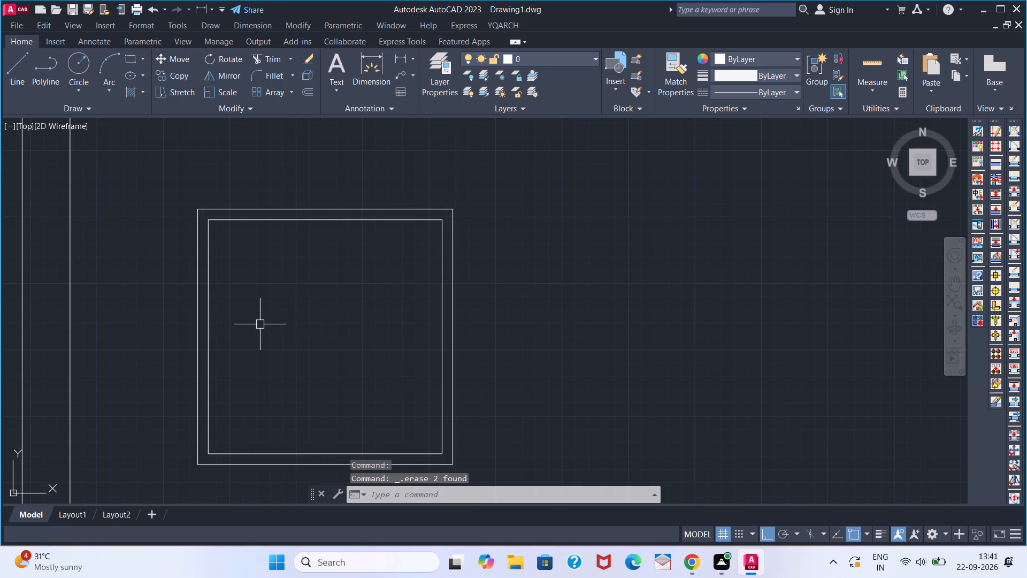
Offset the frame's left inner line 1'10" to the right as a single vertical divider.
key(o)
key(Return)
key(1)
text('1)
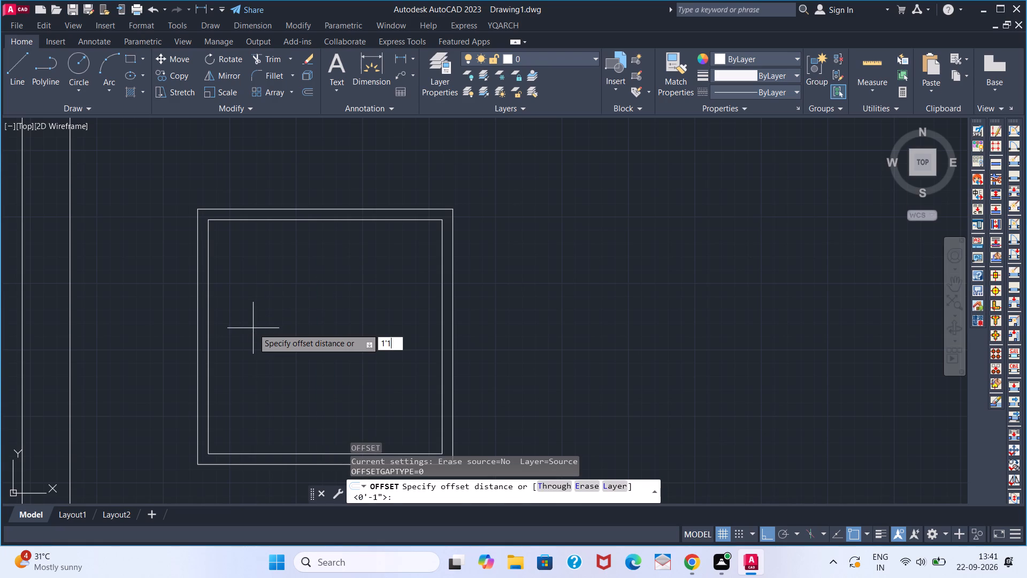
key(0)
key(Return)
click(203, 317)
click(212, 317)
click(415, 316)
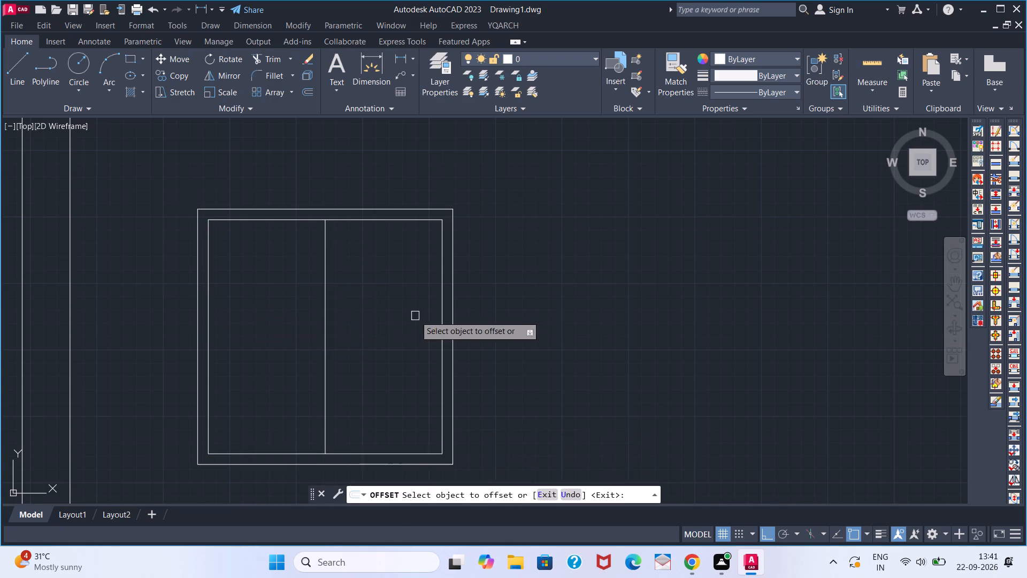
key(space)
With ortho off, draw a short diagonal stroke in the upper part of the square frame's left pane.
scroll(351, 278, down, 2)
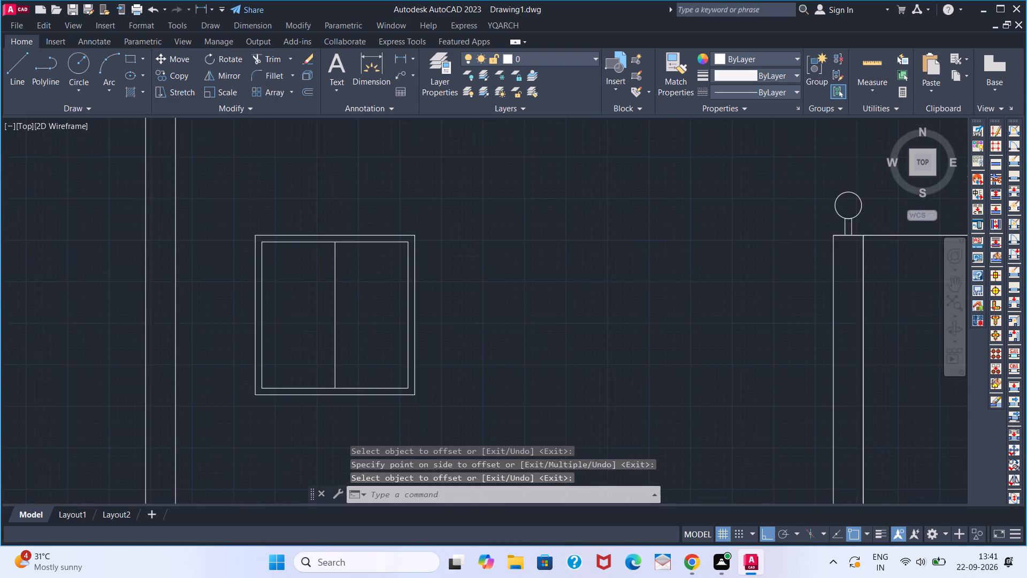
scroll(332, 294, up, 1)
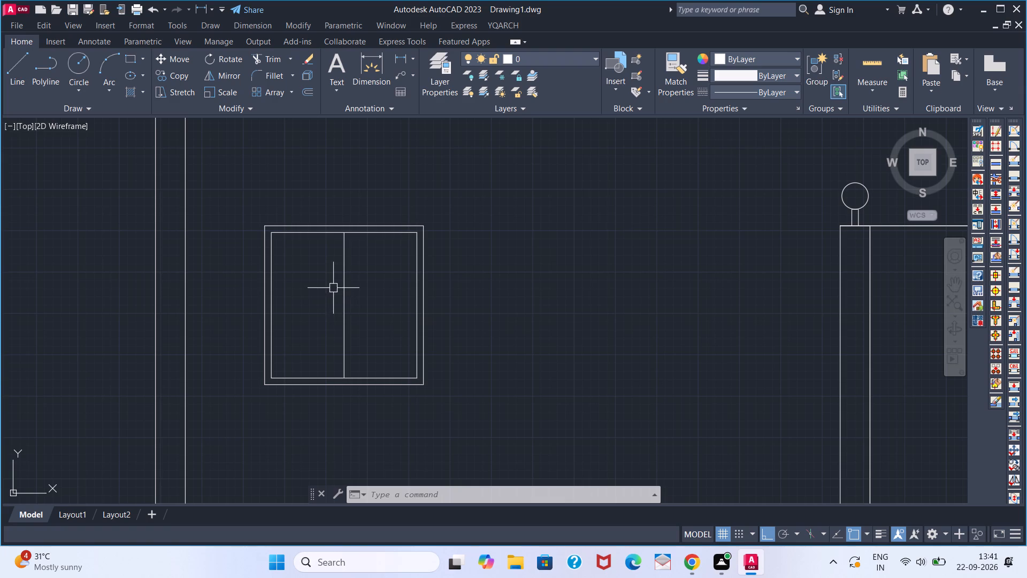
key(l)
key(Return)
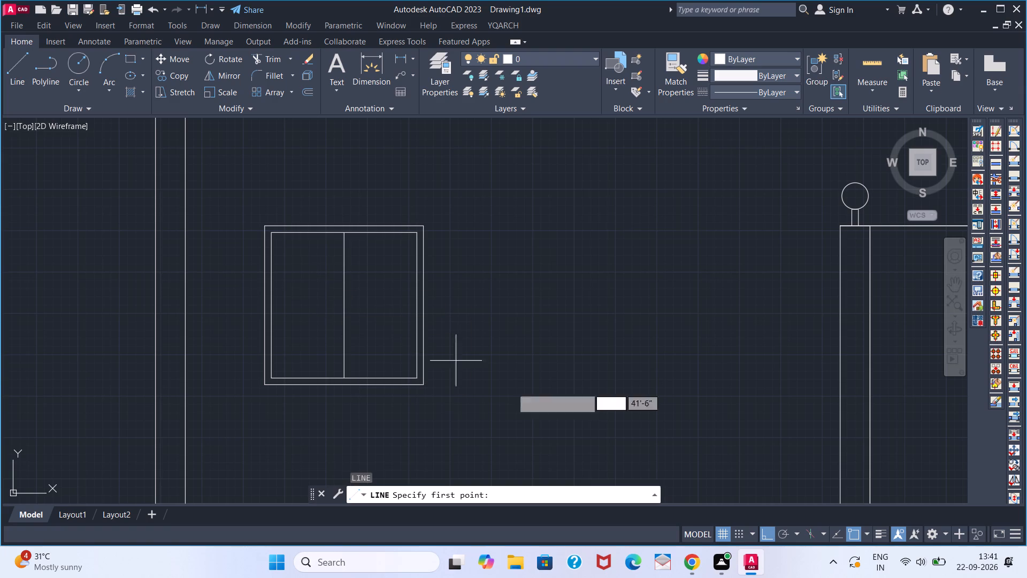
click(765, 534)
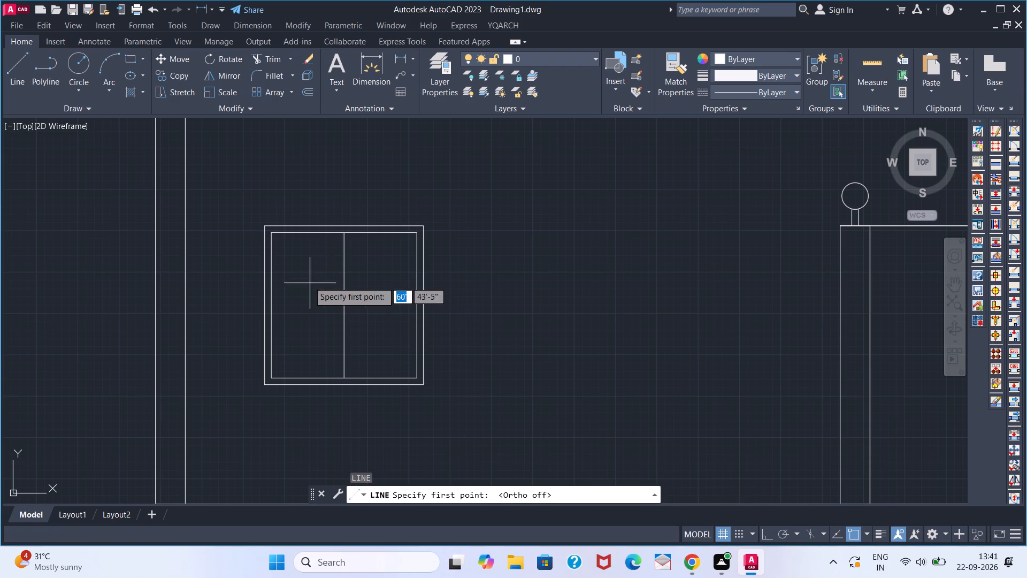
click(303, 268)
click(292, 284)
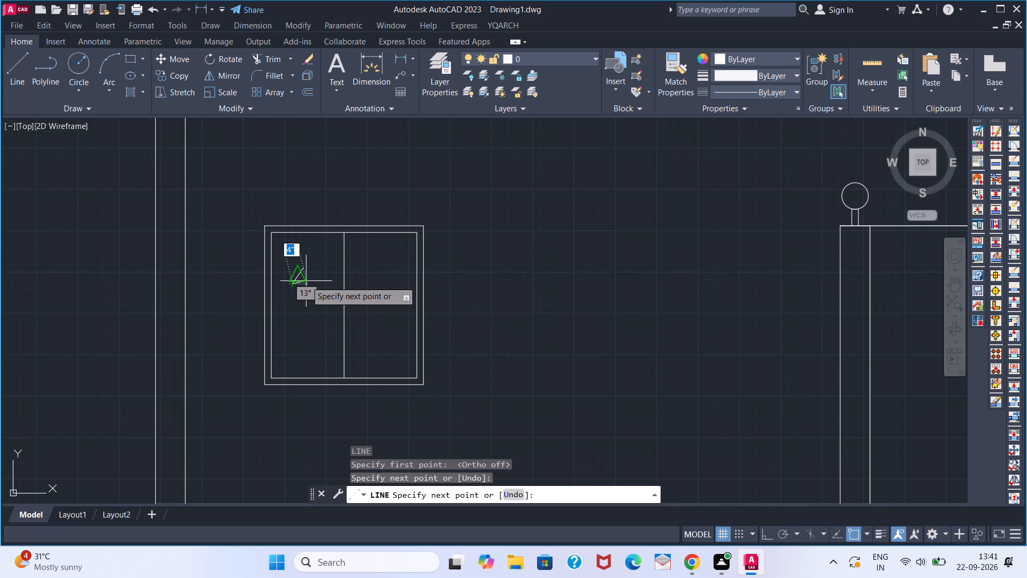
key(space)
click(306, 281)
key(space)
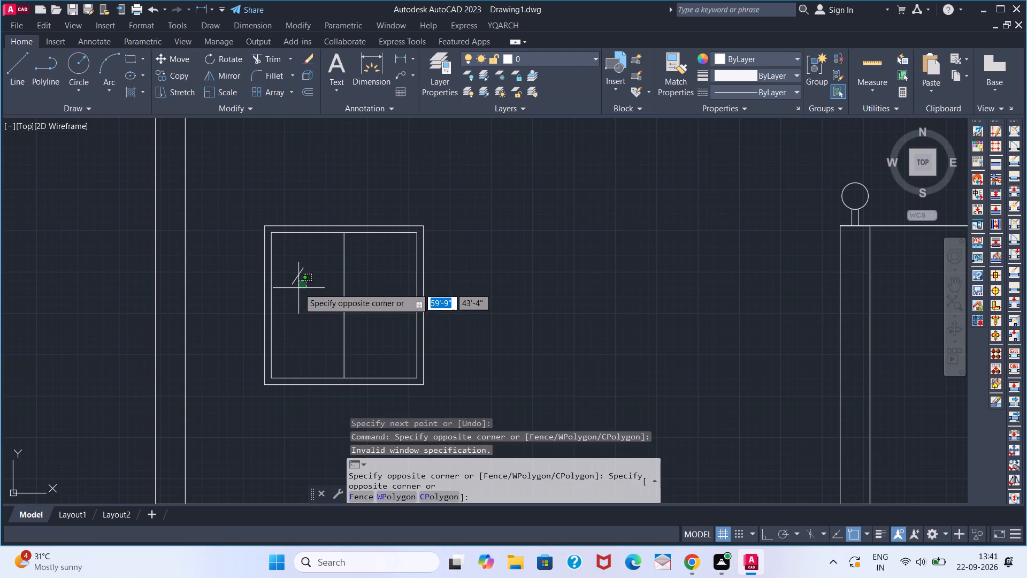
key(space)
key(Escape)
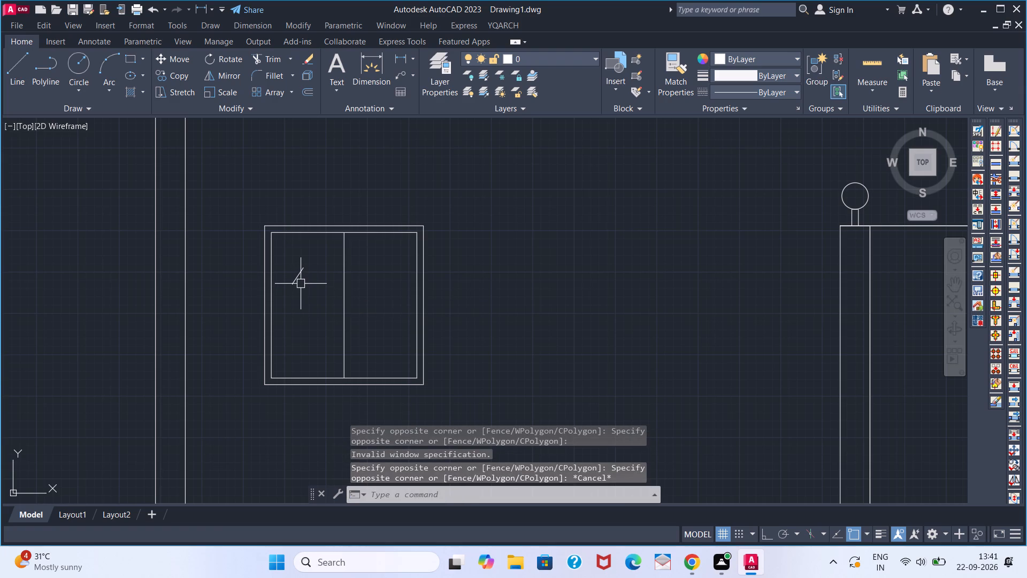
With object snap off, draw two shorter, roughly parallel diagonal strokes beside the first one in the left pane.
key(space)
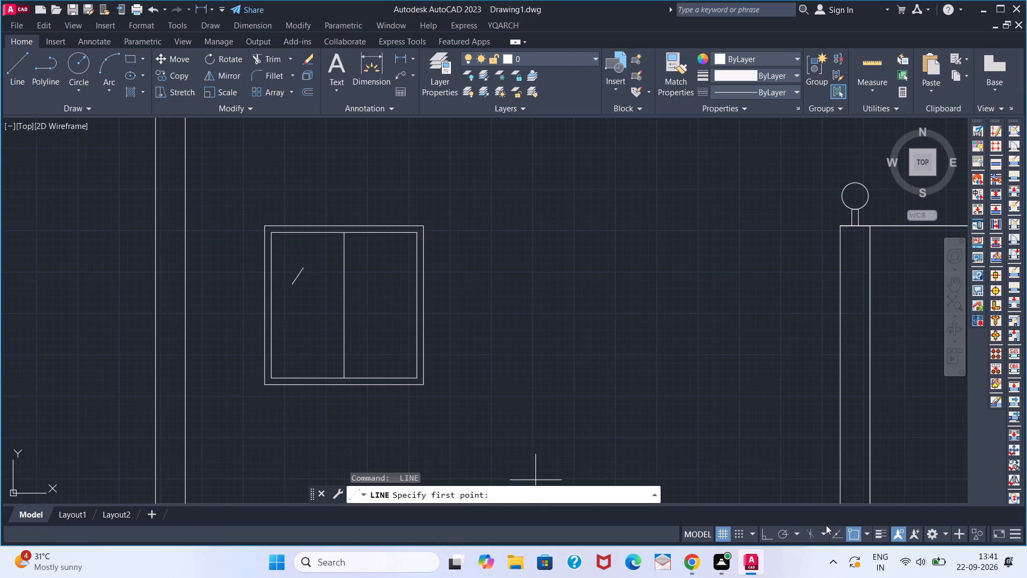
click(855, 532)
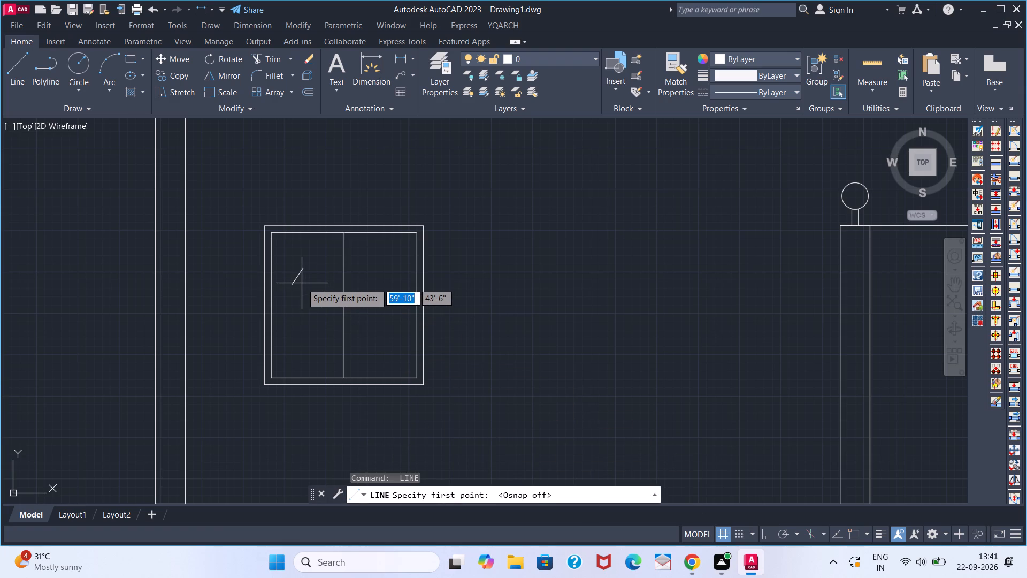
click(302, 280)
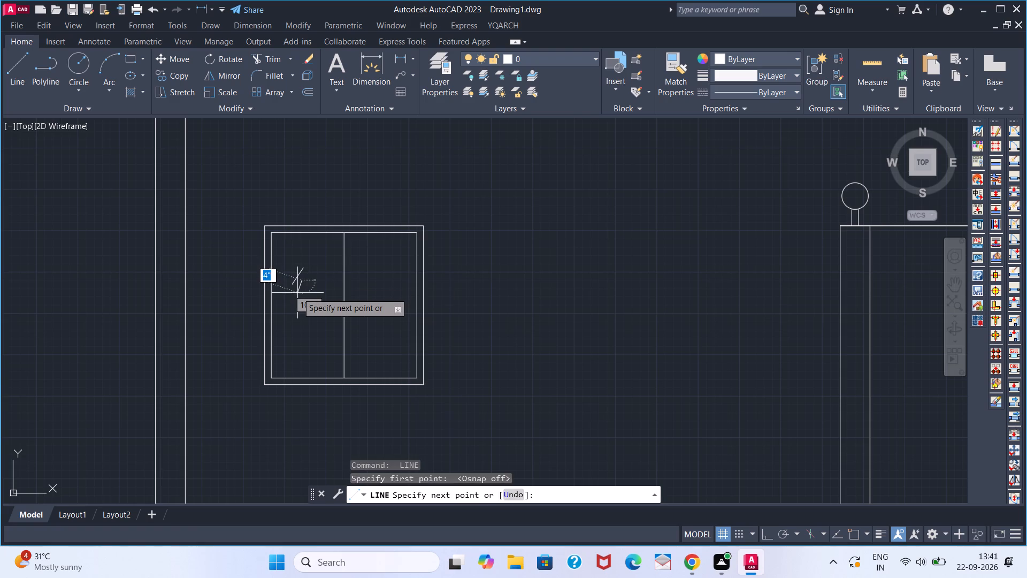
click(293, 292)
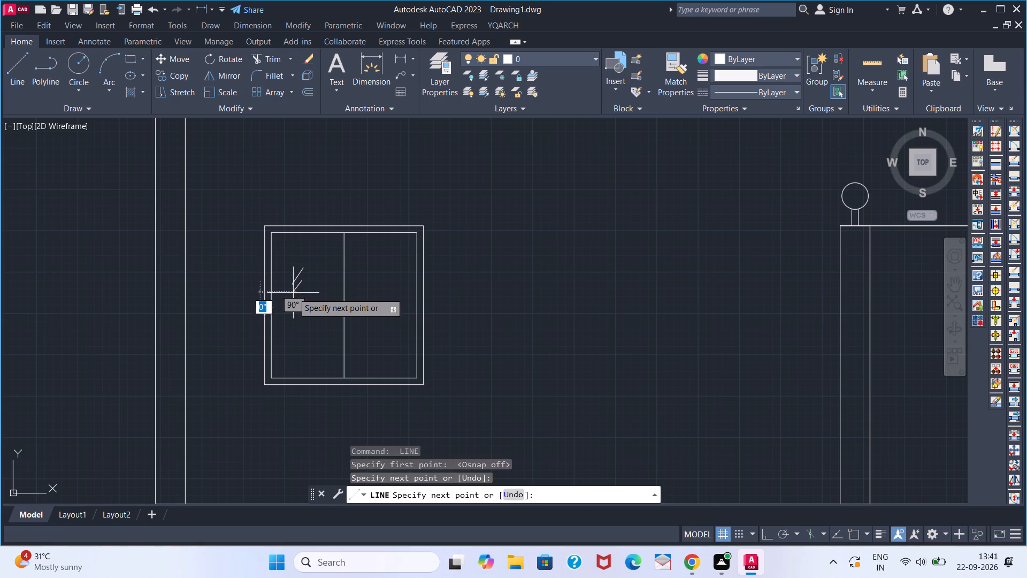
key(b)
key(space)
key(Escape)
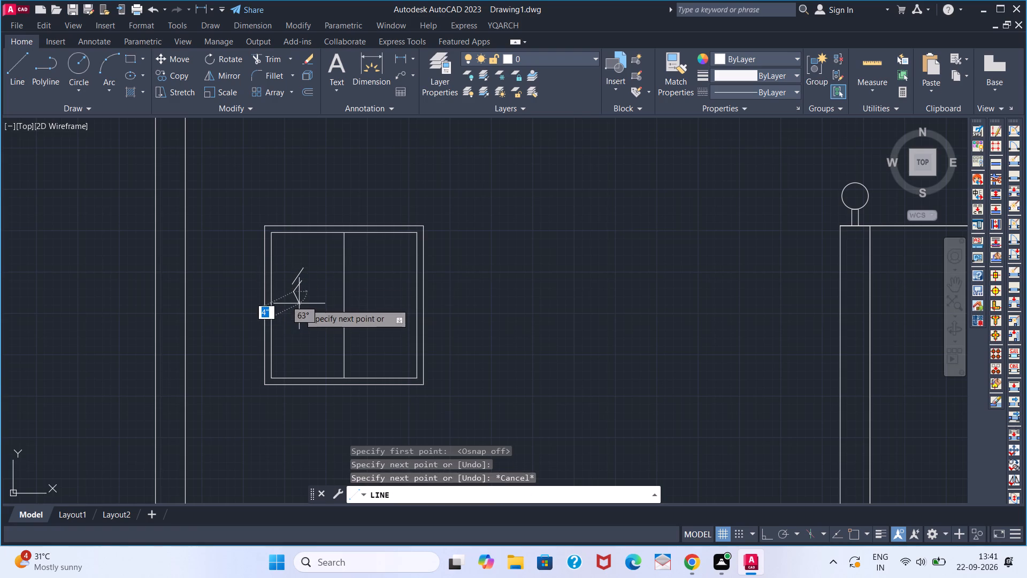
key(Escape)
key(grave)
key(Escape)
key(Escape)
key(Escape)
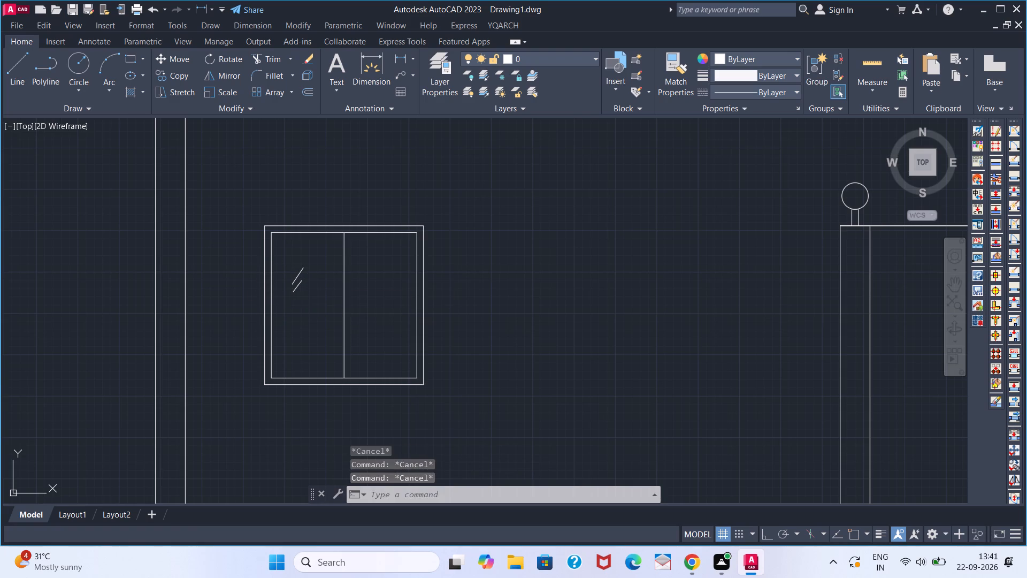
key(space)
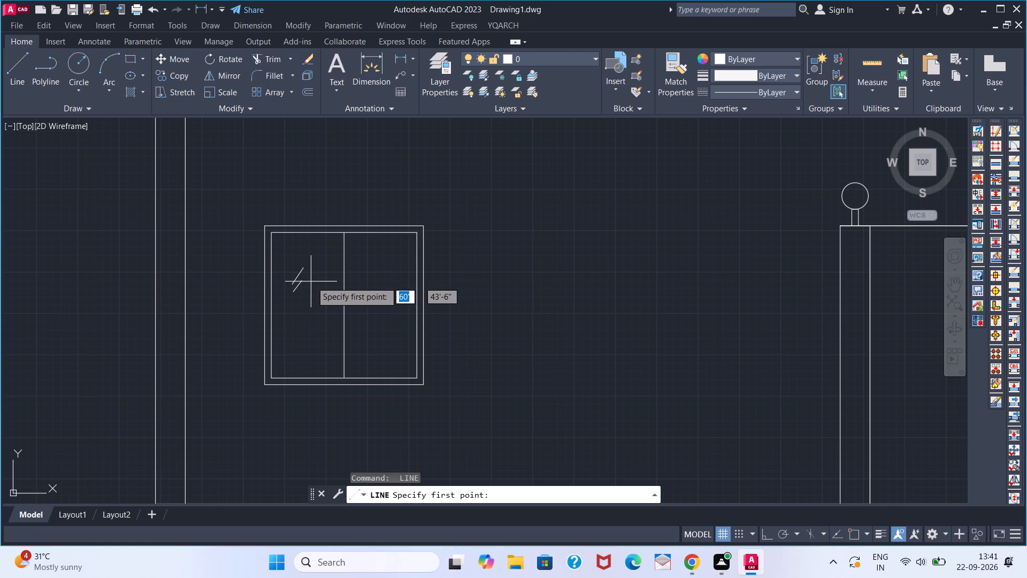
click(311, 280)
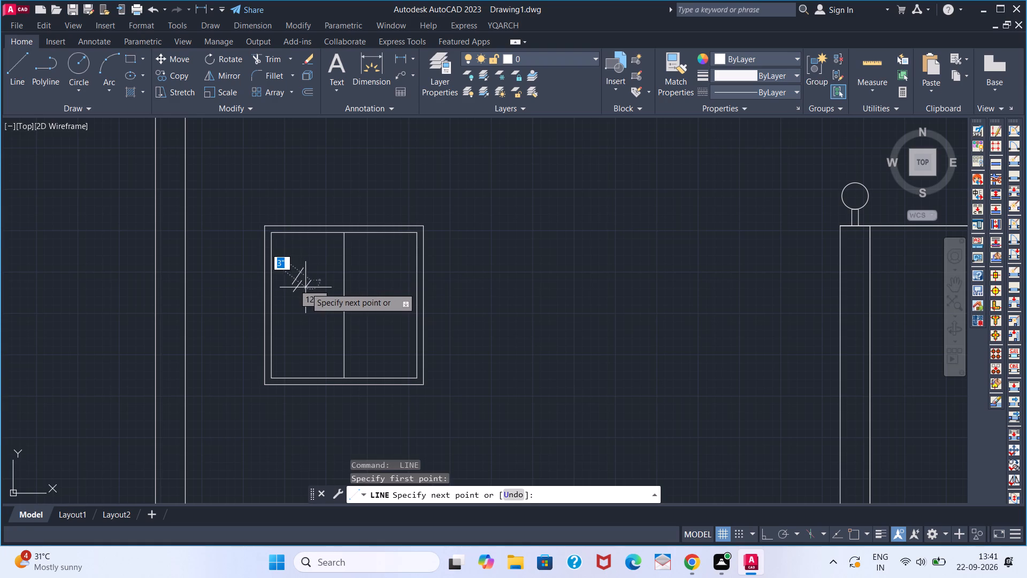
click(302, 291)
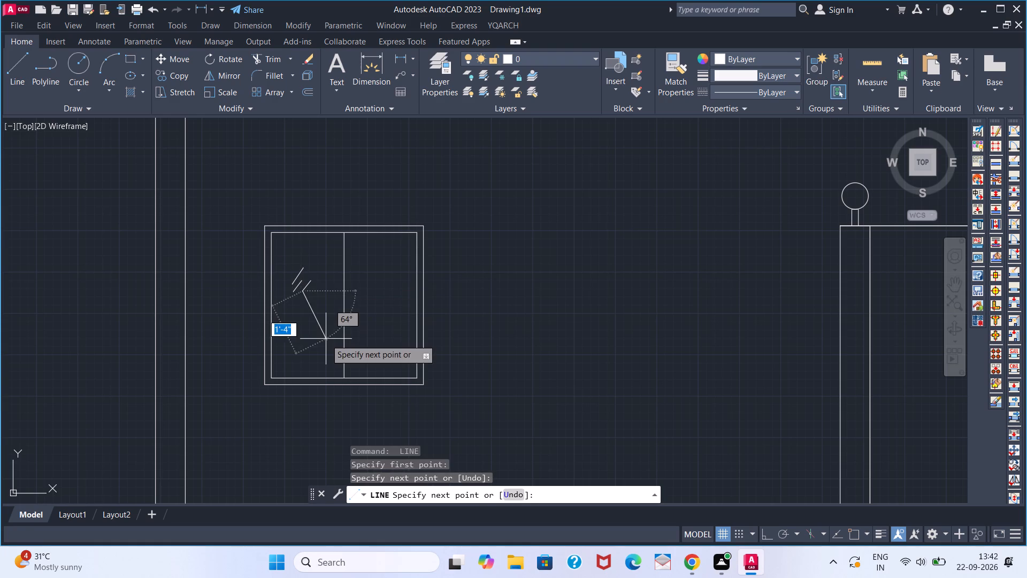
key(Escape)
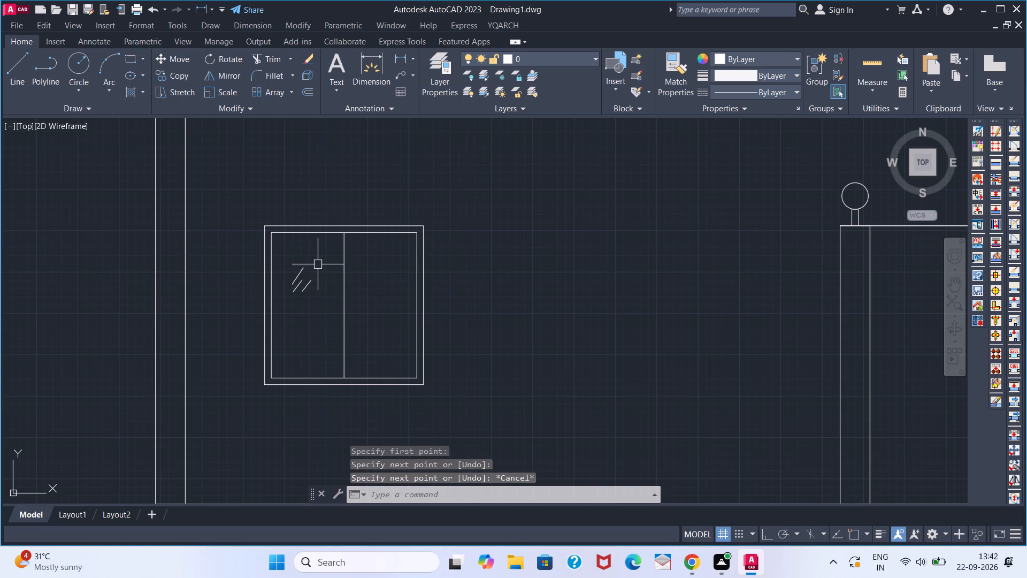
Group the three diagonal strokes in the left pane.
click(318, 261)
click(289, 301)
text(G)
key(space)
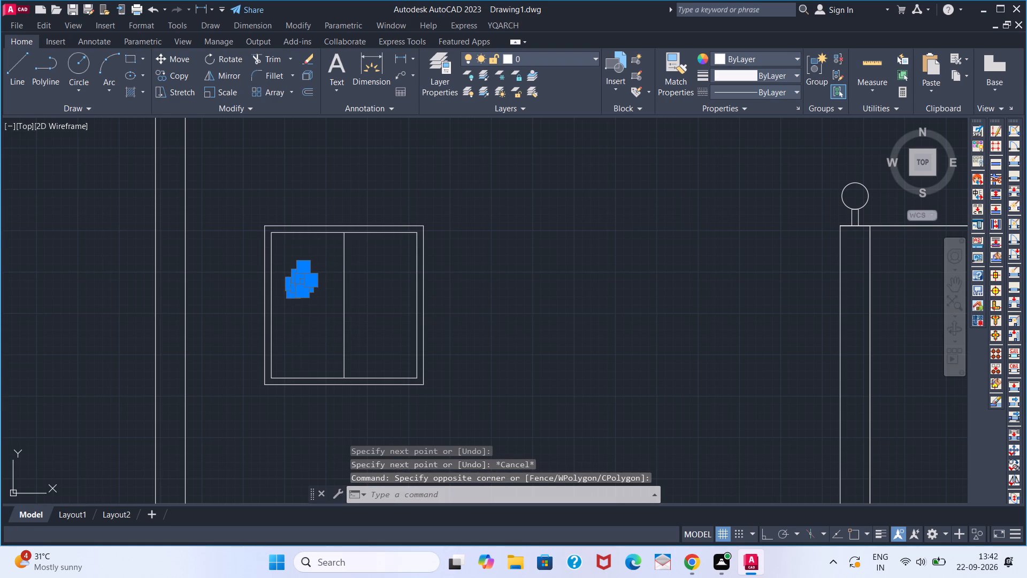
Copy the grouped strokes to the lower right, upper right and lower left areas of the two-pane frame.
click(301, 280)
key(c)
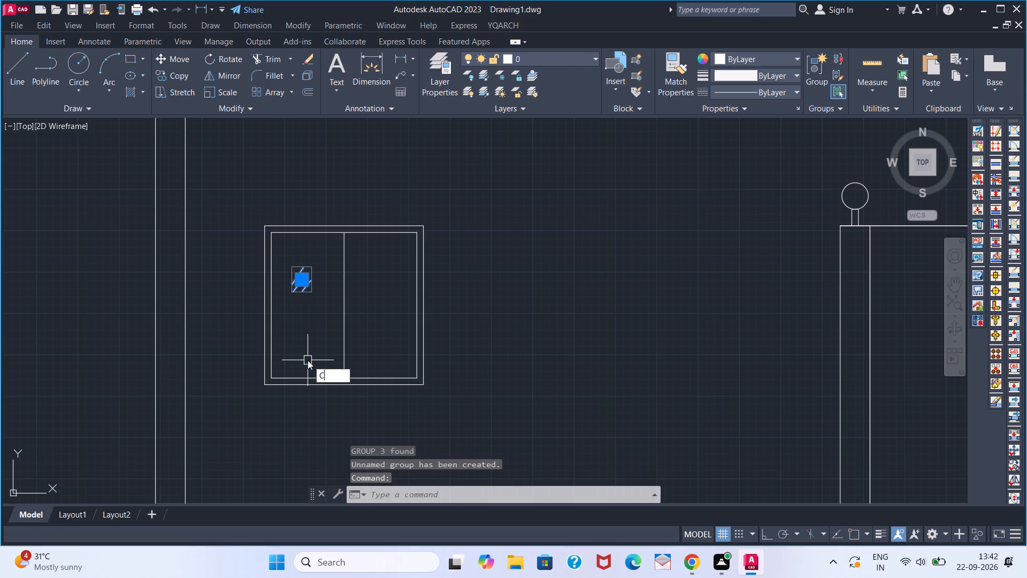
key(o)
key(Return)
click(306, 295)
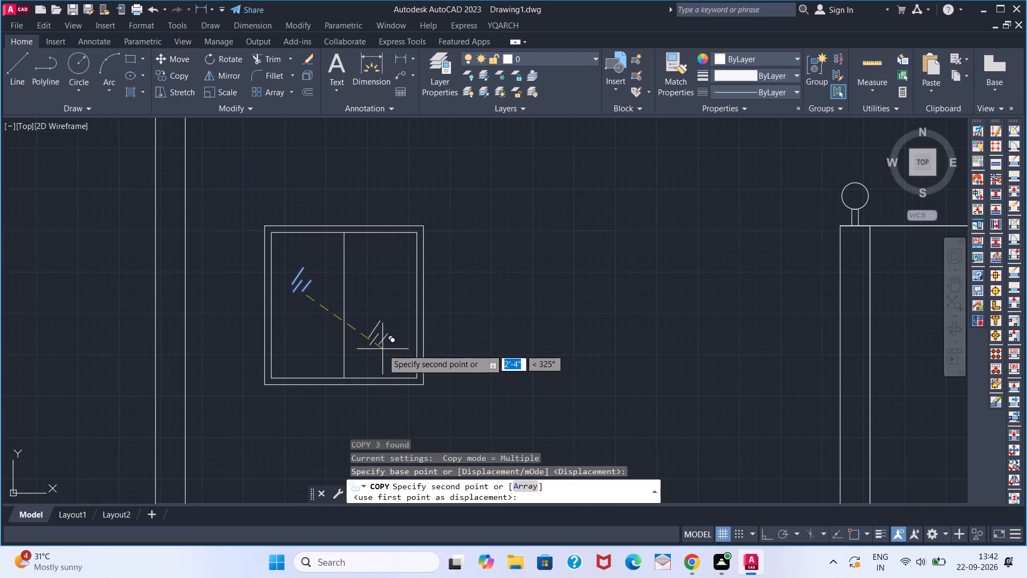
click(384, 349)
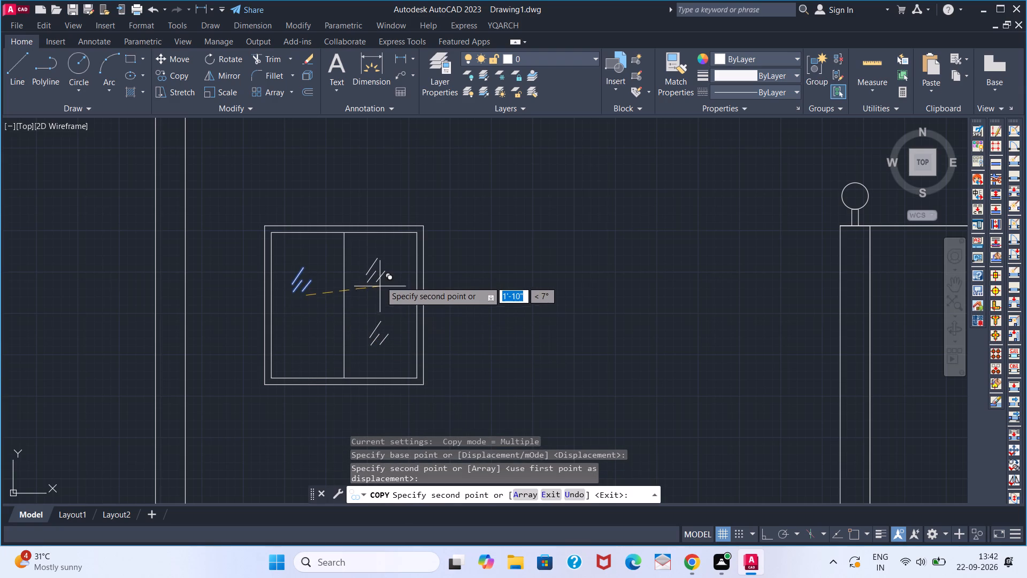
click(397, 270)
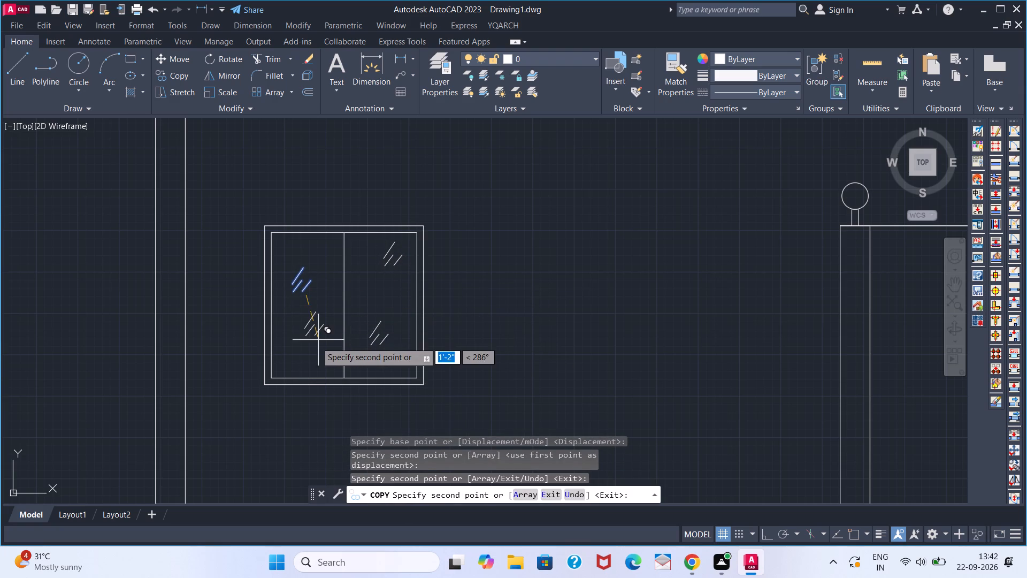
click(302, 358)
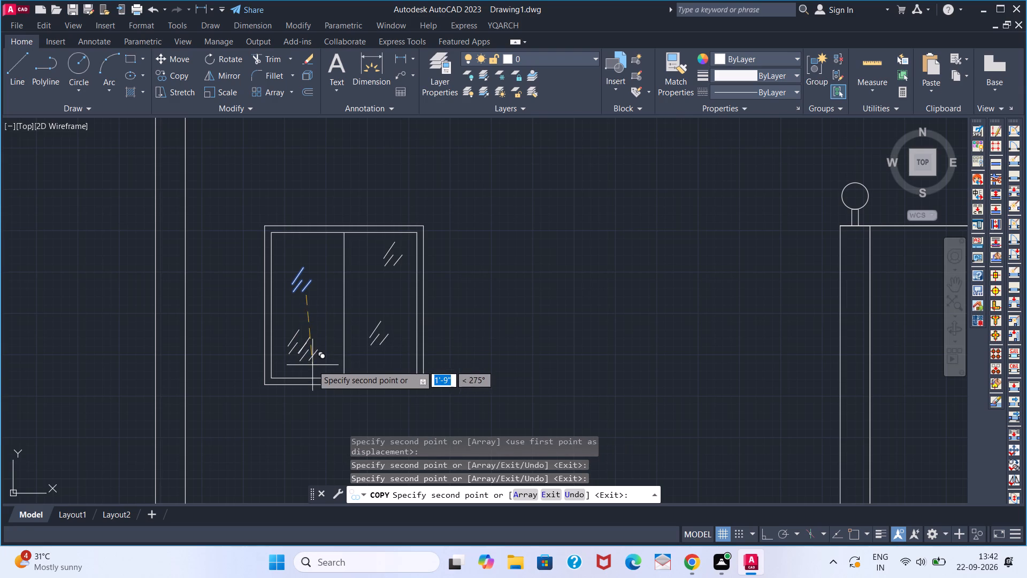
key(Escape)
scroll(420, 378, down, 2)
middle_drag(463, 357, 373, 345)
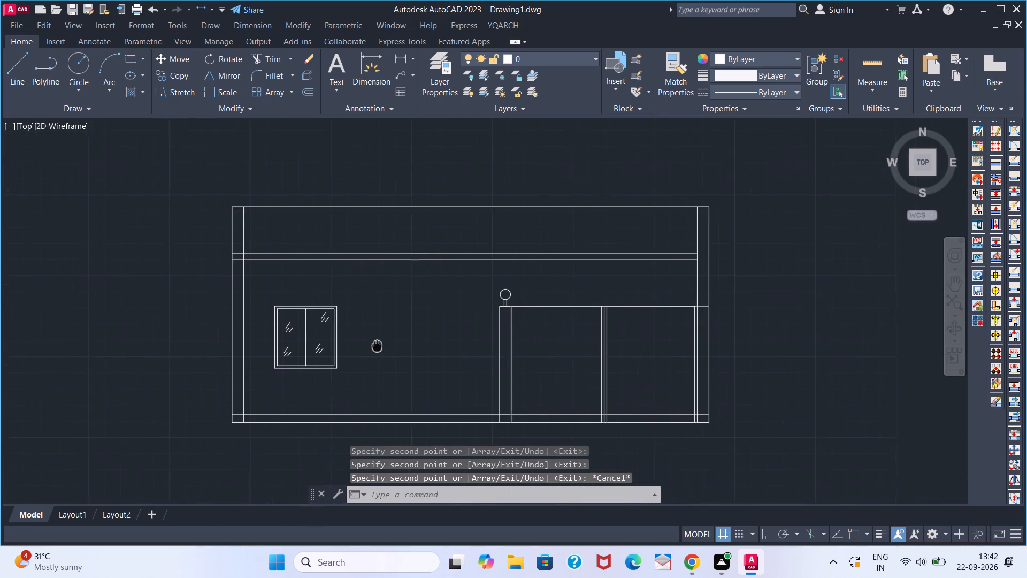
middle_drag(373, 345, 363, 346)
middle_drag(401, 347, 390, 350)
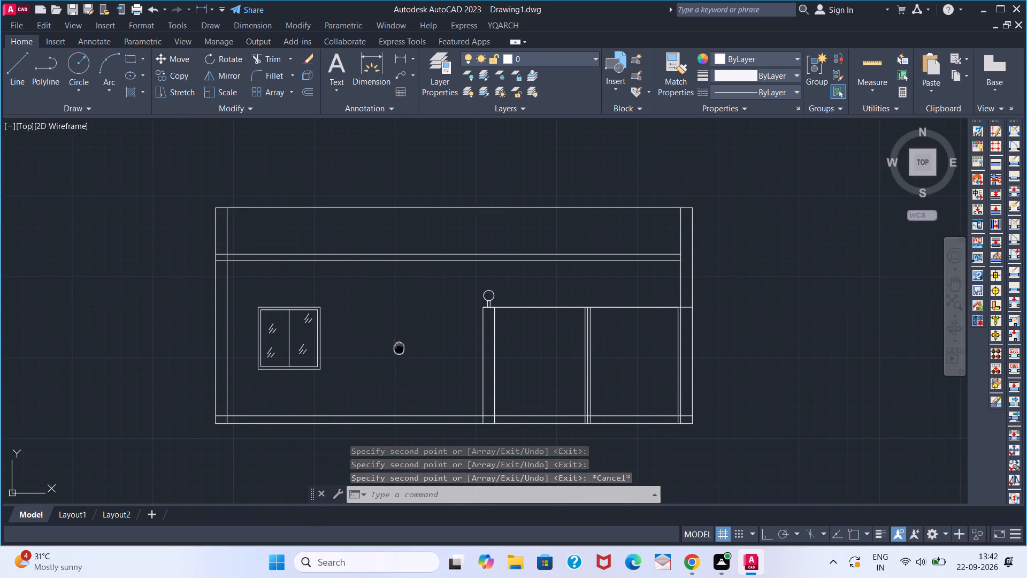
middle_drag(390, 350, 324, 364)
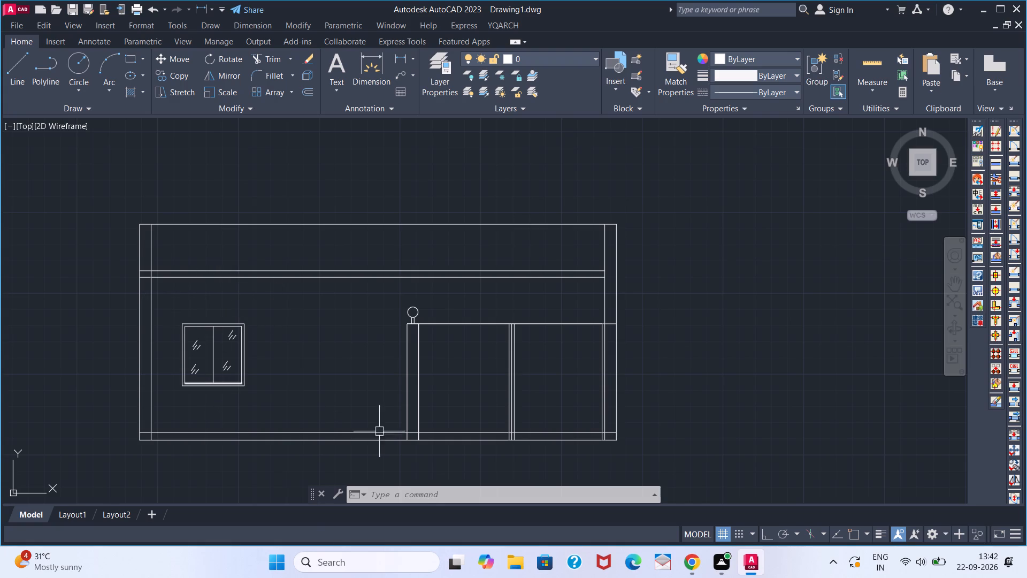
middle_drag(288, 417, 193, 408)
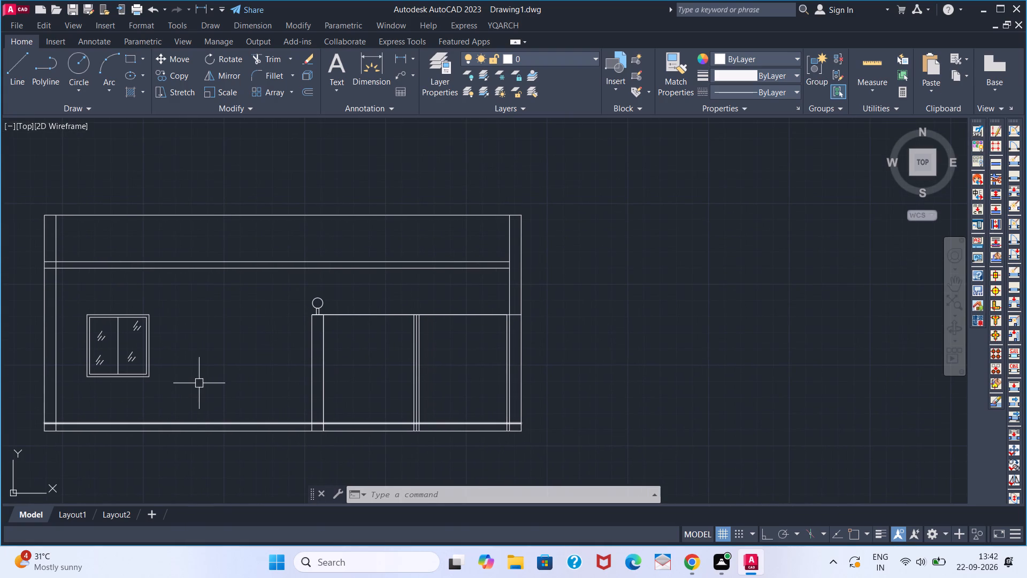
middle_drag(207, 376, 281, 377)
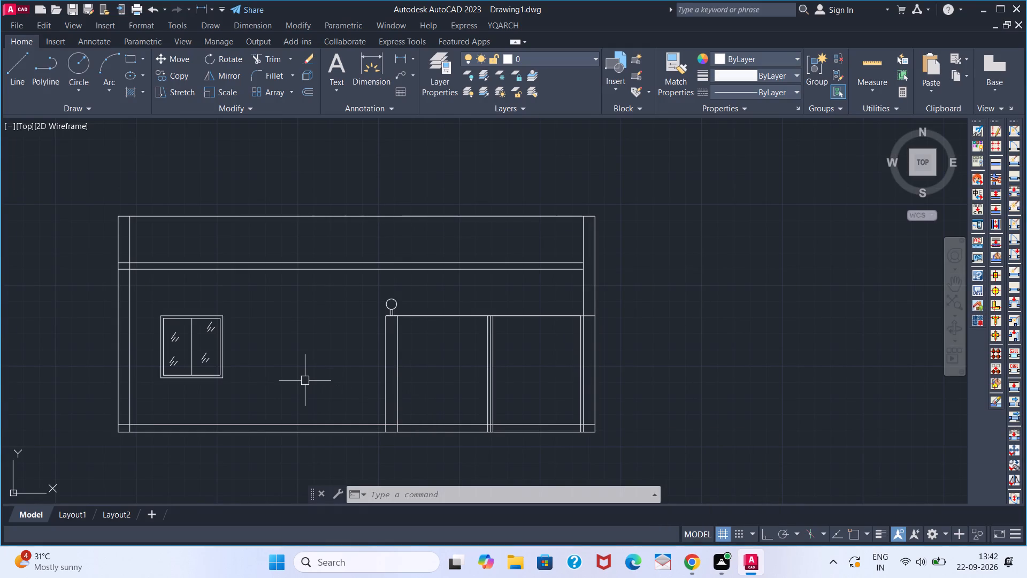
Save the drawing to the Desktop as GRR in AutoCAD 2018 Drawing format.
key(ctrl+s)
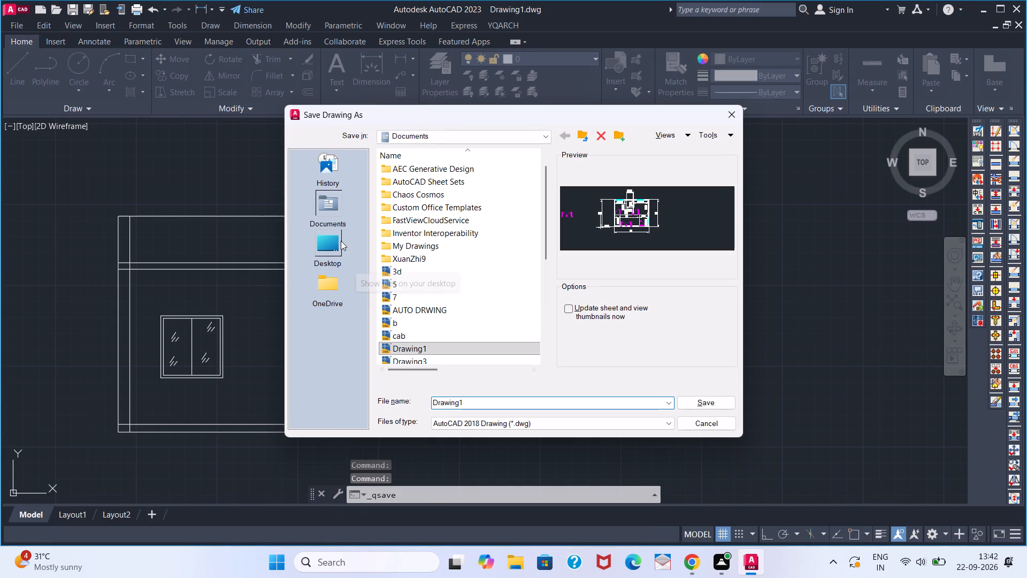
click(341, 241)
click(511, 400)
key(BackSpace)
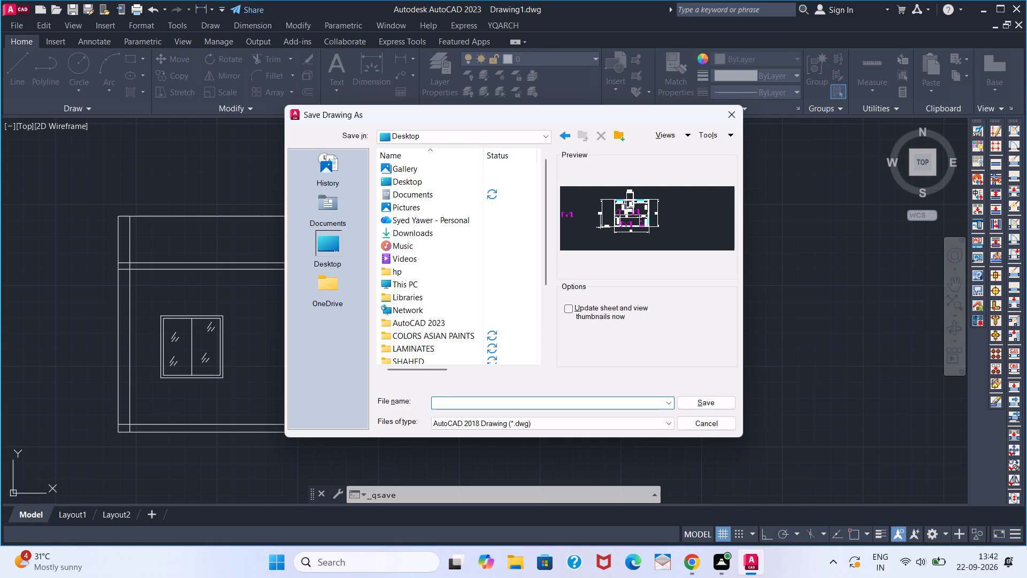
key(g)
key(r)
key(r)
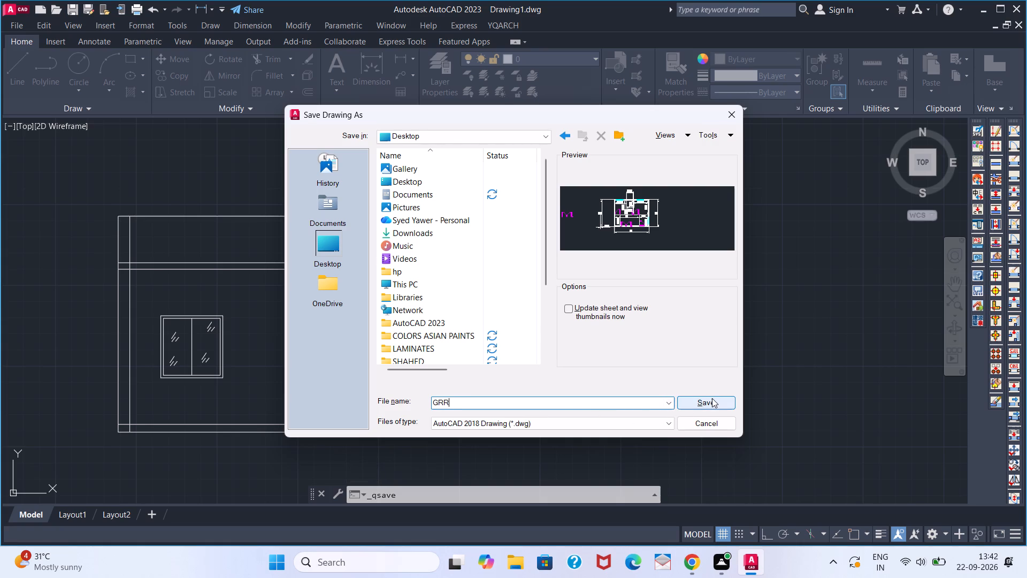
click(712, 398)
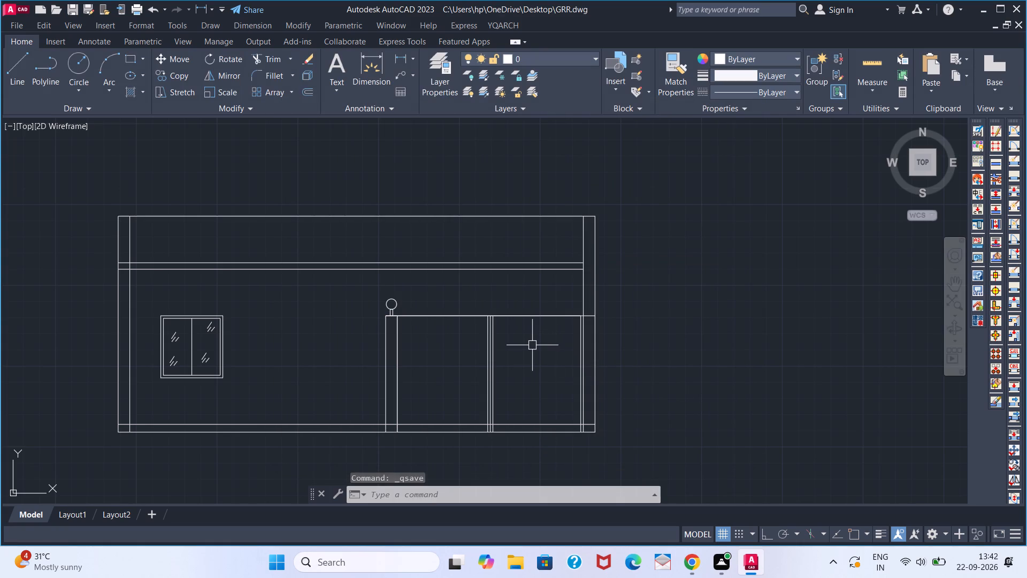
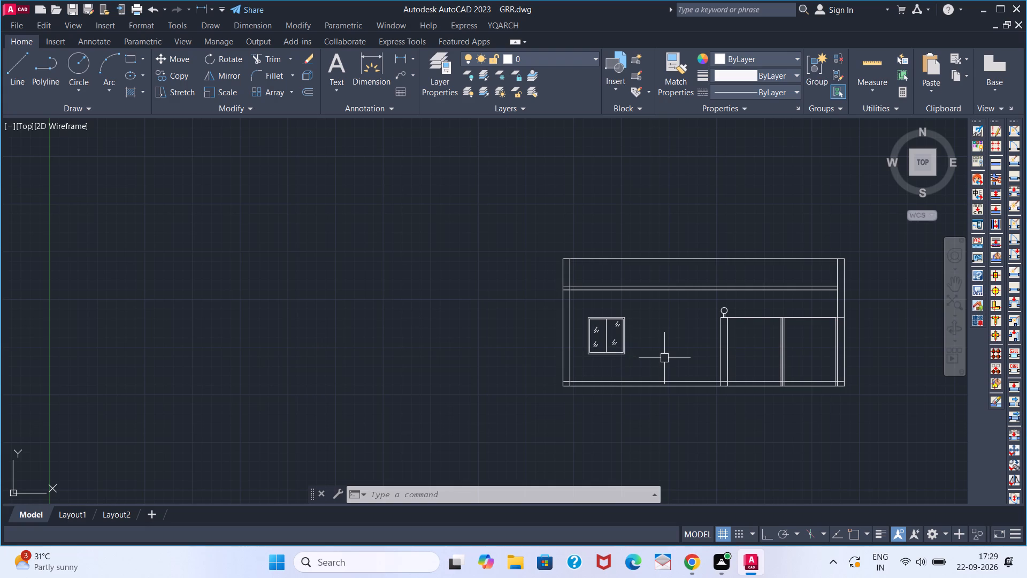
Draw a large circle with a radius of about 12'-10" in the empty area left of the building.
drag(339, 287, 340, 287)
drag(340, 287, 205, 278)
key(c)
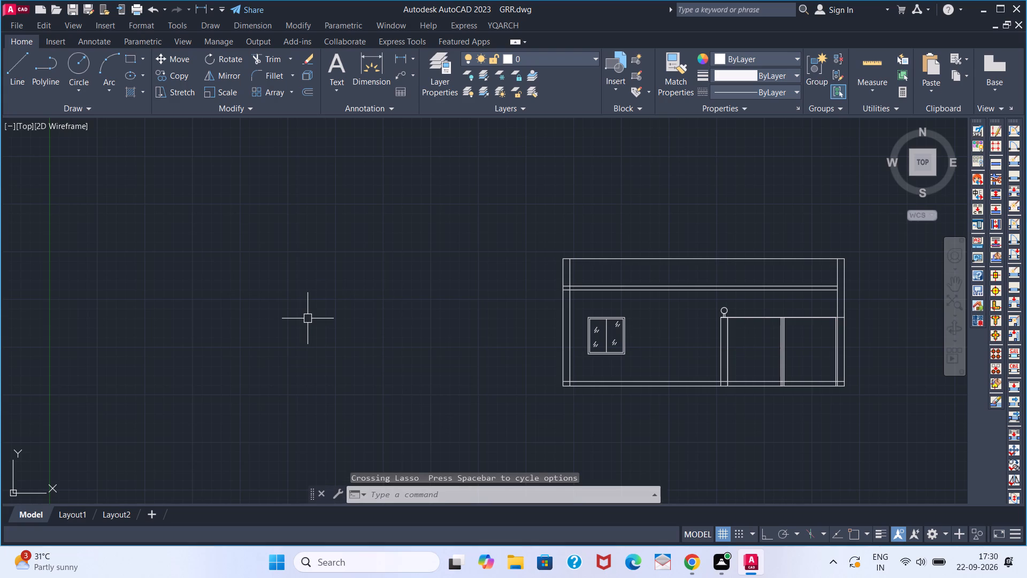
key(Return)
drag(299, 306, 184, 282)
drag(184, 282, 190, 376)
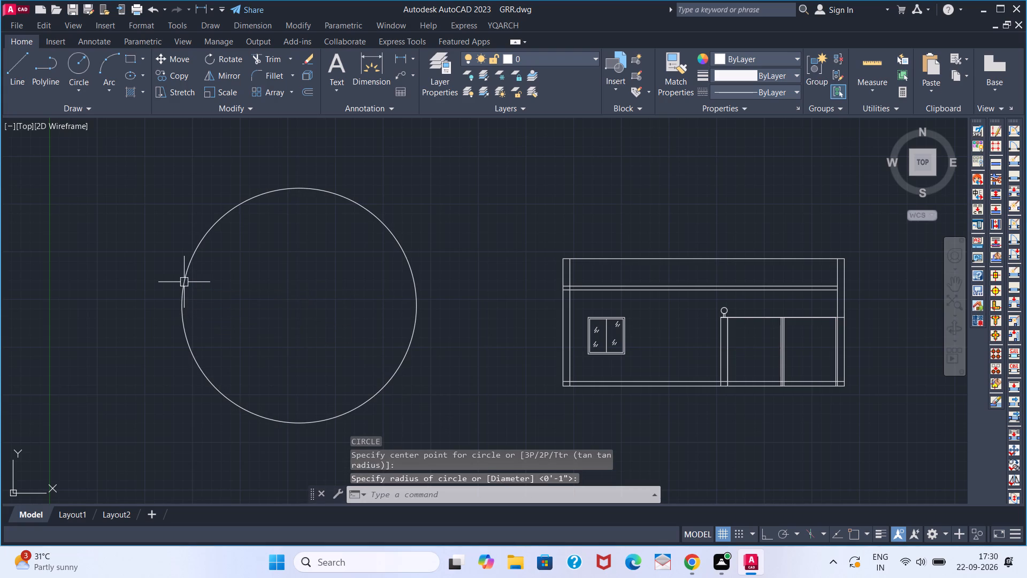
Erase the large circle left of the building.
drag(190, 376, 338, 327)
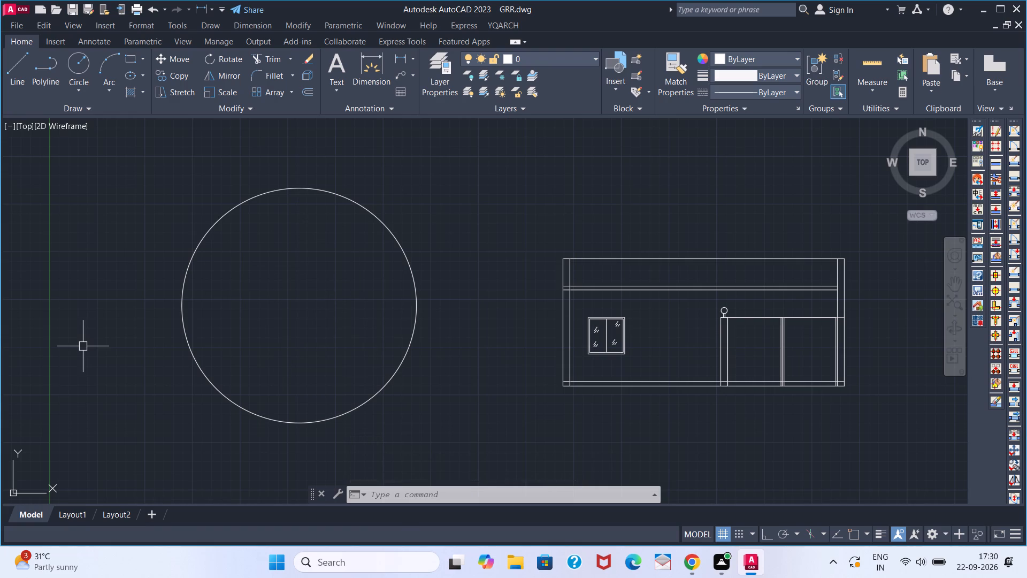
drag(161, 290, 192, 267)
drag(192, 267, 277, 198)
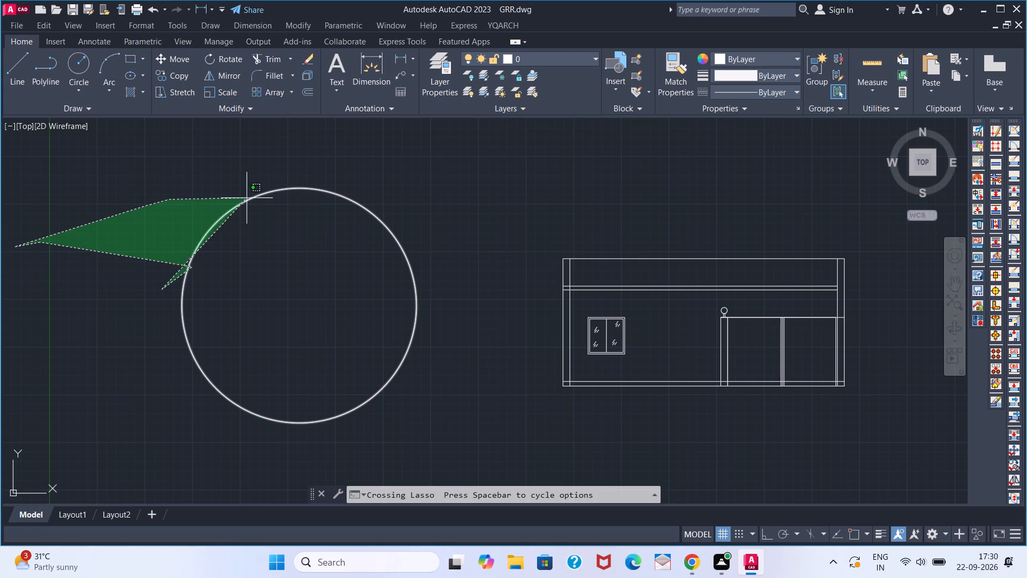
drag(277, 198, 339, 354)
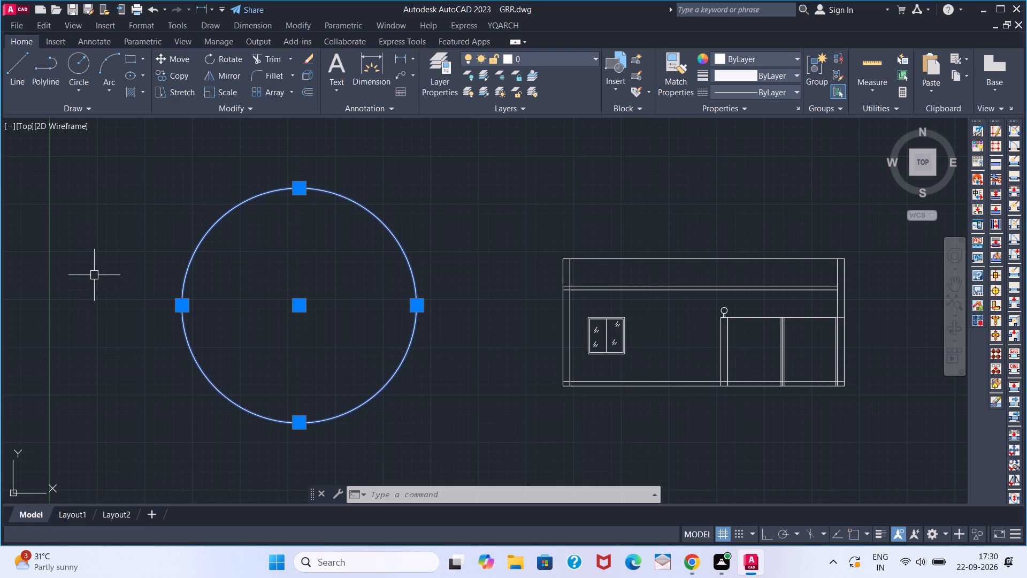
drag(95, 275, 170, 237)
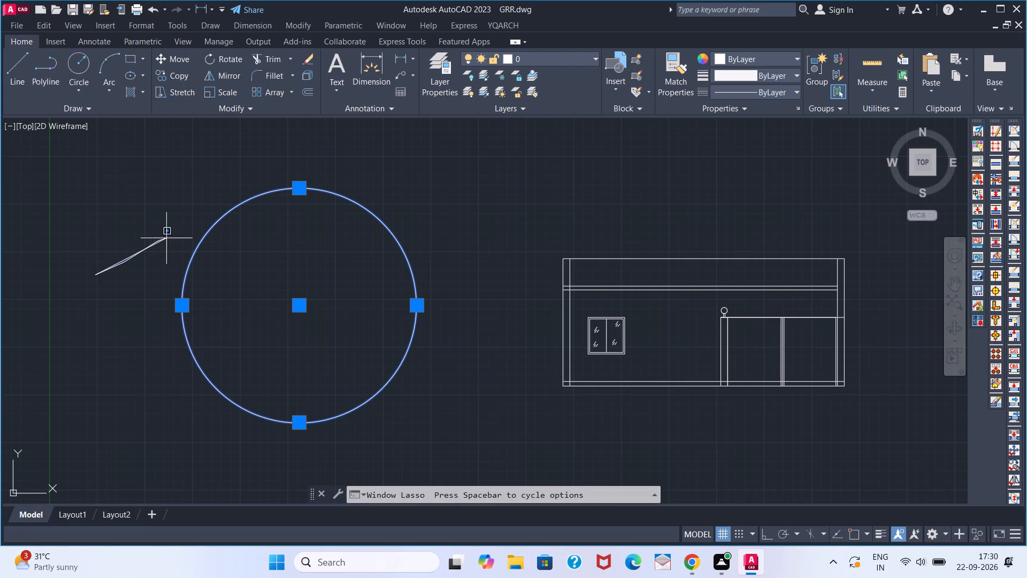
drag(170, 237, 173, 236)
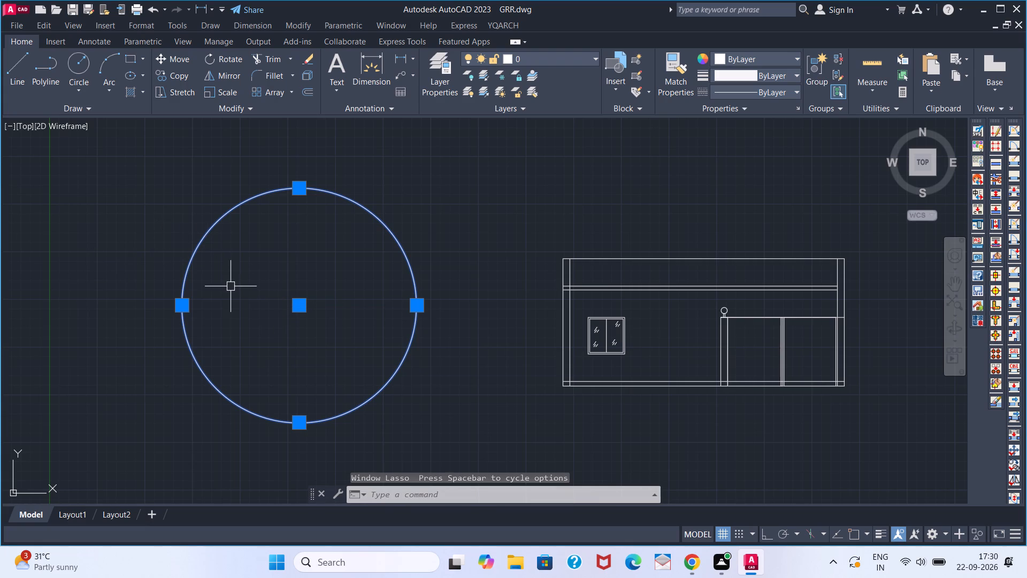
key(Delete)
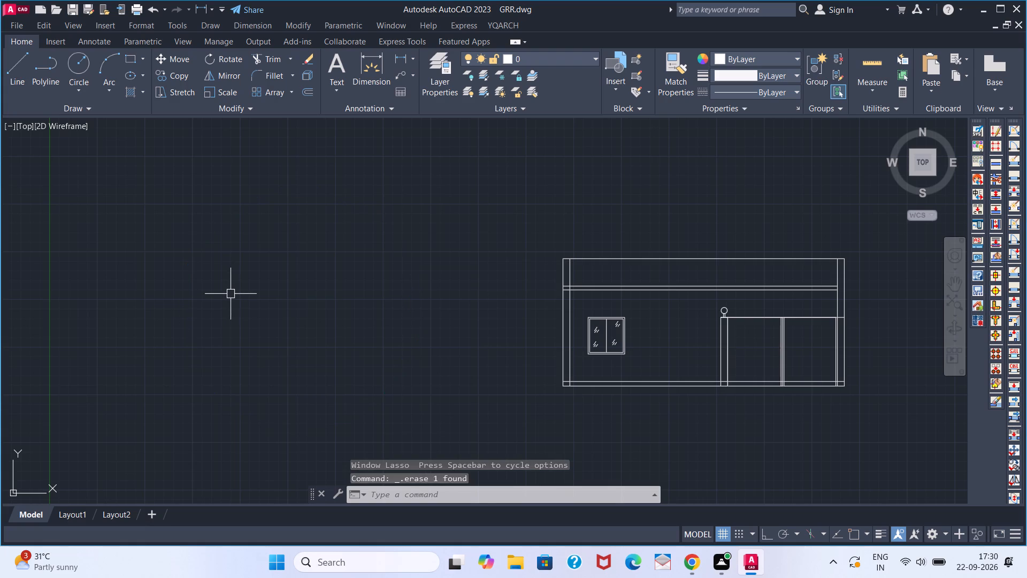
Draw a much smaller circle in the empty area left of the building, specifying its centre and radius freehand.
click(227, 294)
drag(224, 288, 262, 279)
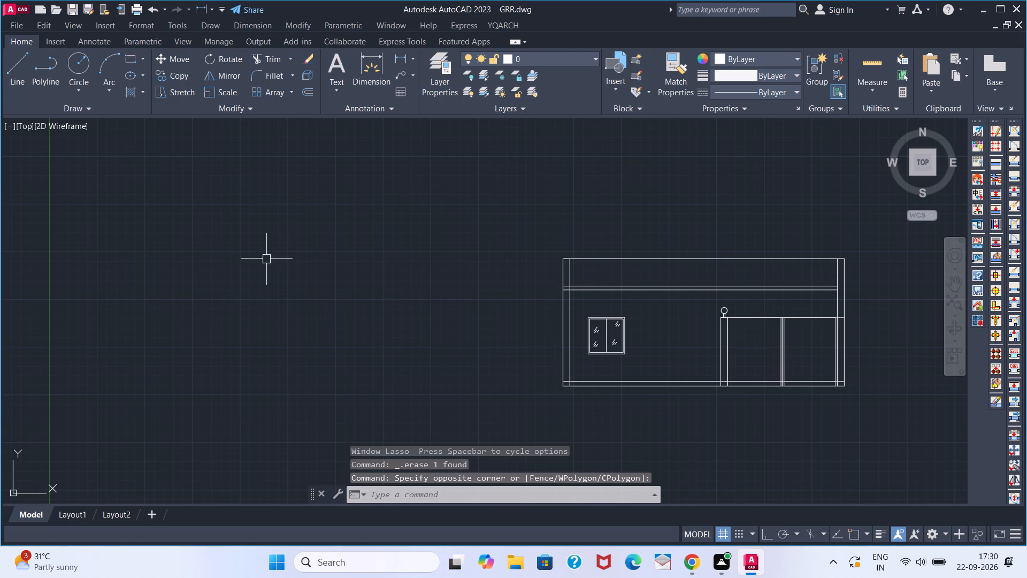
drag(262, 279, 318, 348)
key(c)
drag(318, 348, 315, 343)
key(Return)
drag(315, 343, 119, 270)
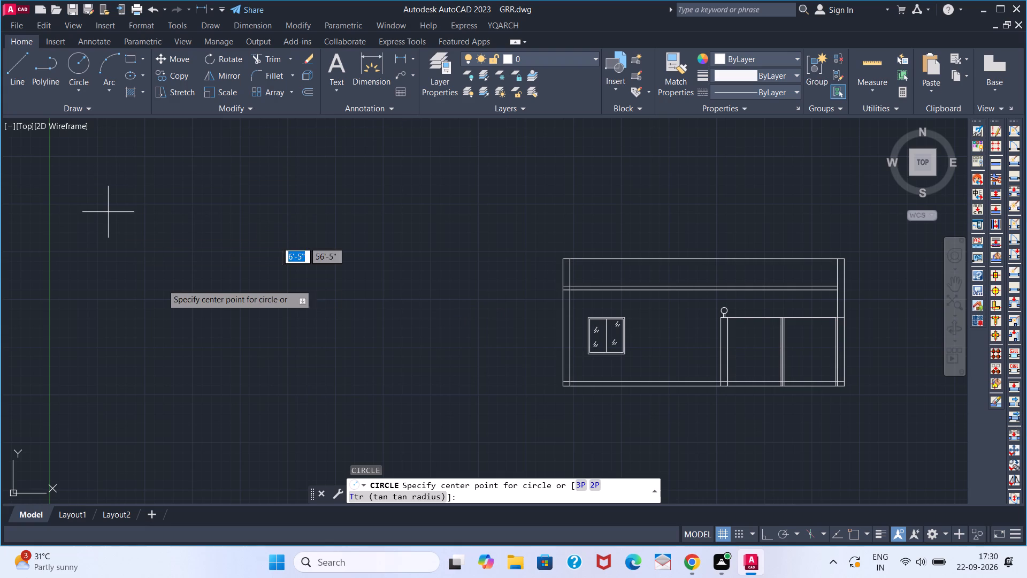
key(Delete)
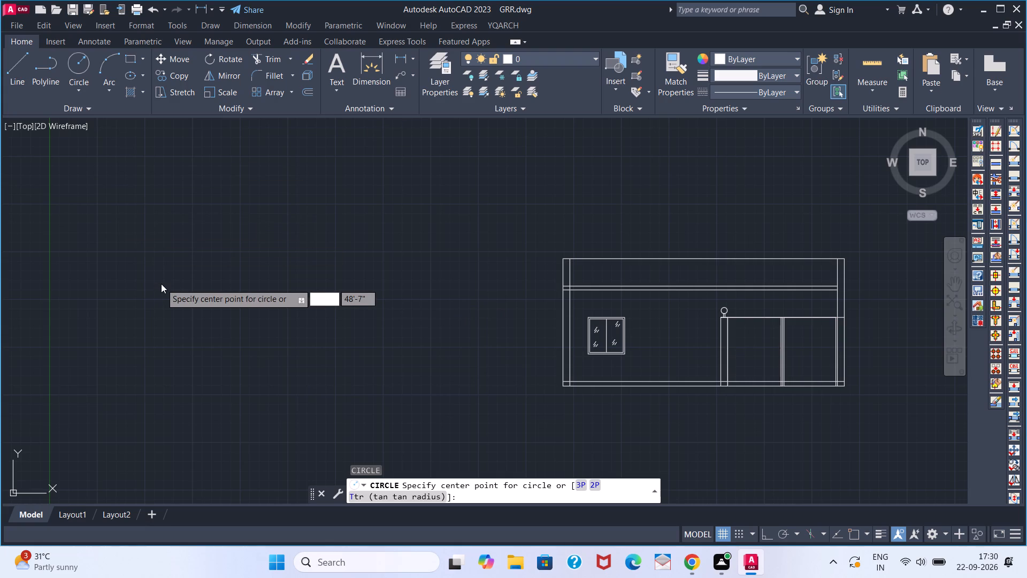
click(203, 302)
drag(202, 301, 166, 318)
drag(166, 318, 279, 332)
drag(201, 326, 188, 325)
click(183, 313)
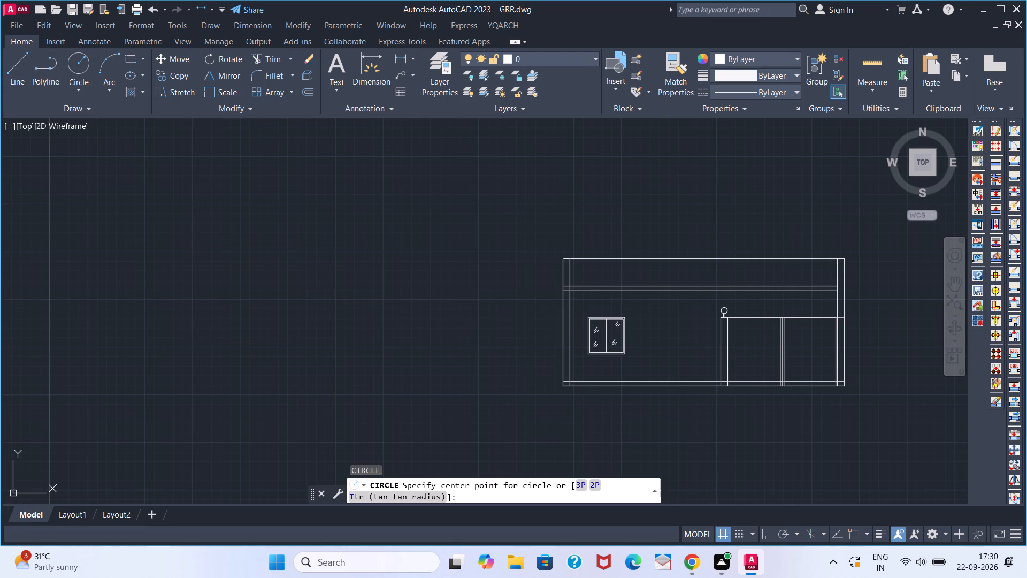
Shift the small circle slightly upward by its centre point and try to erase it.
drag(163, 237, 390, 230)
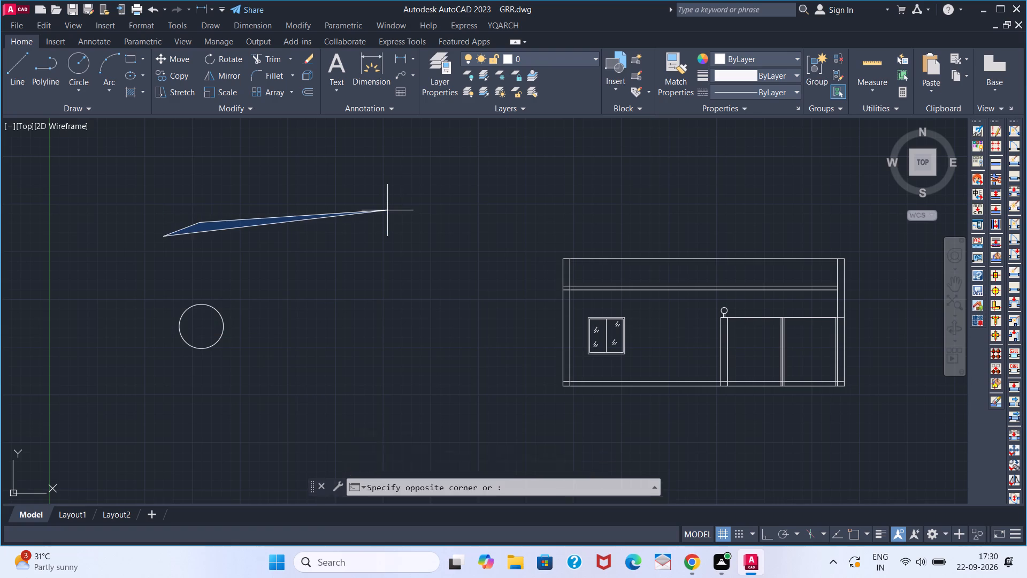
drag(390, 230, 259, 379)
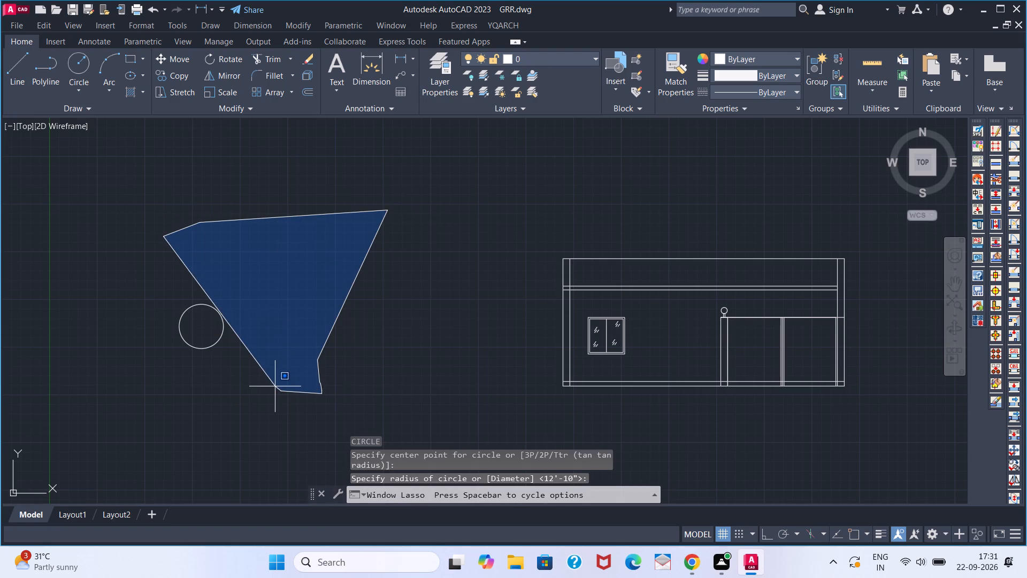
drag(259, 379, 145, 367)
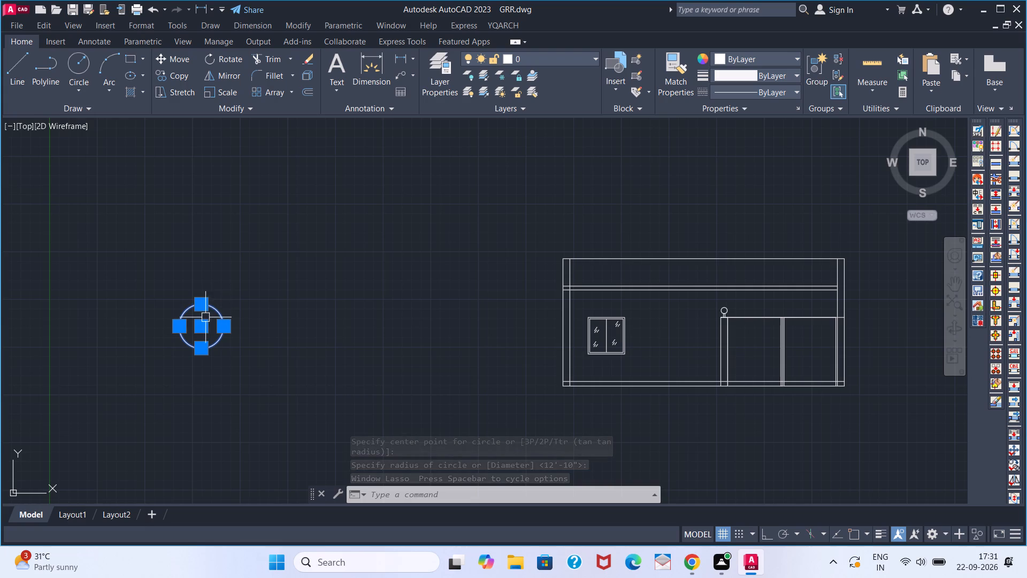
drag(203, 332, 235, 291)
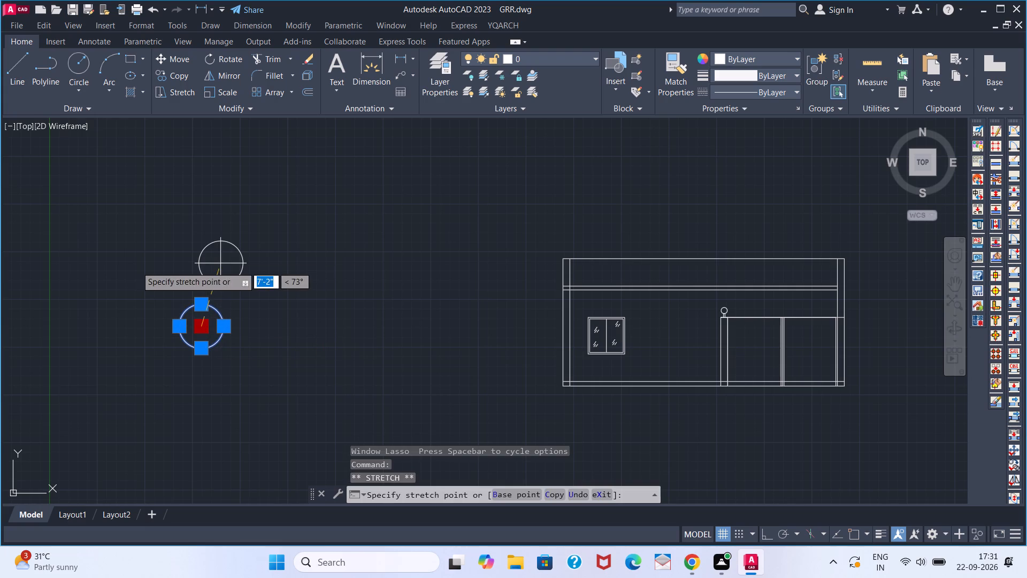
drag(235, 291, 208, 240)
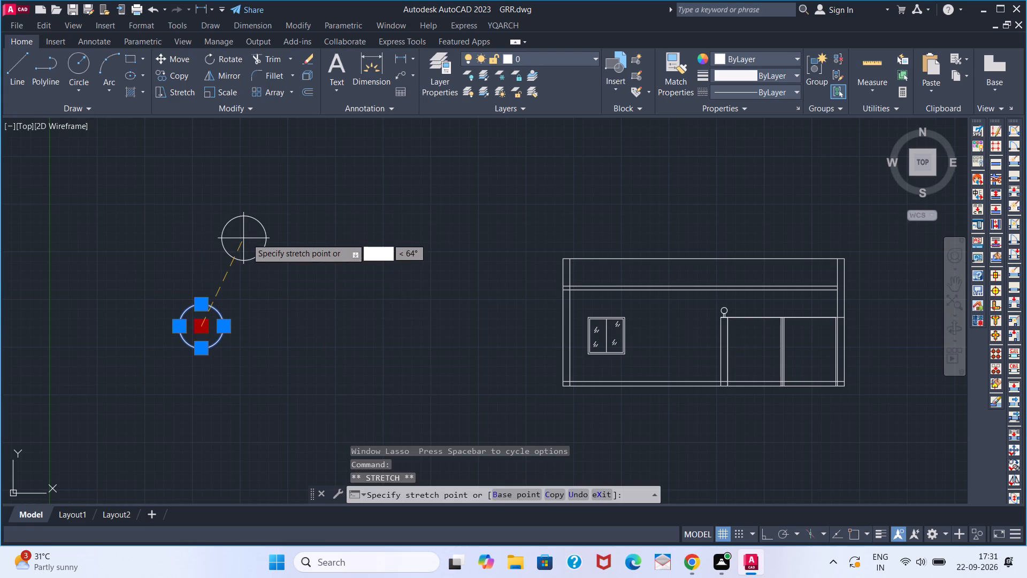
key(Delete)
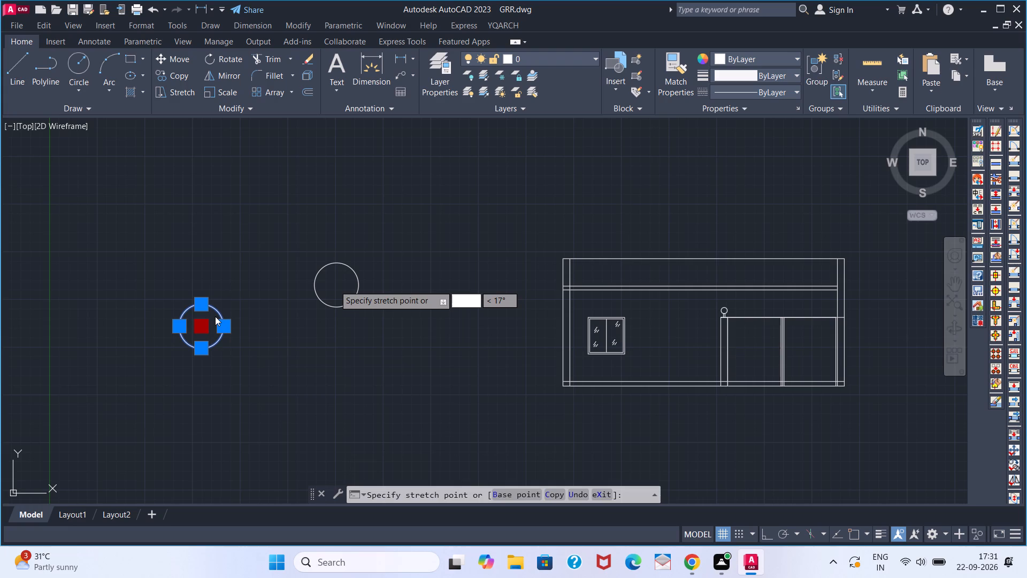
key(Delete)
drag(213, 316, 209, 321)
key(Delete)
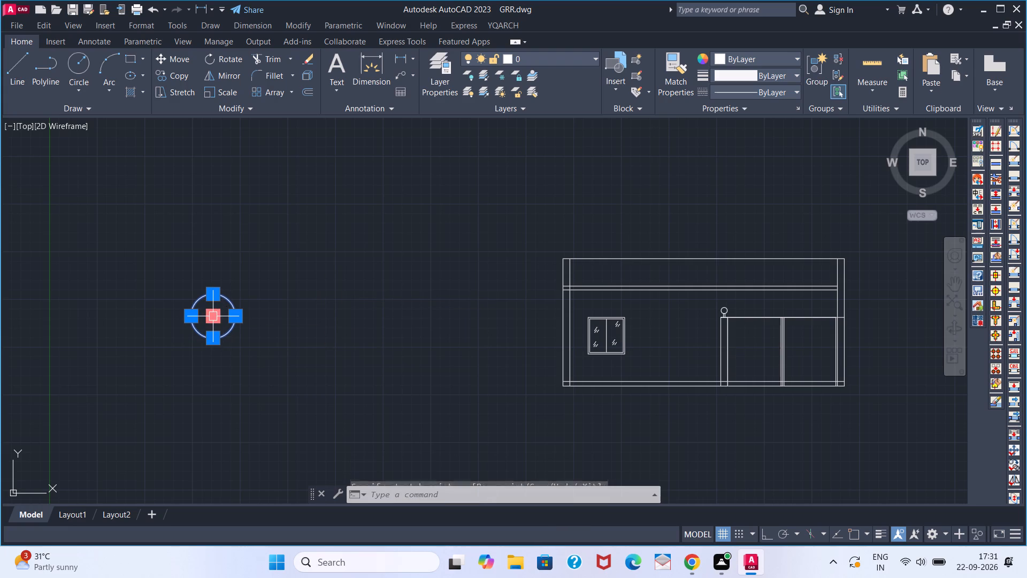
drag(208, 321, 195, 316)
key(Delete)
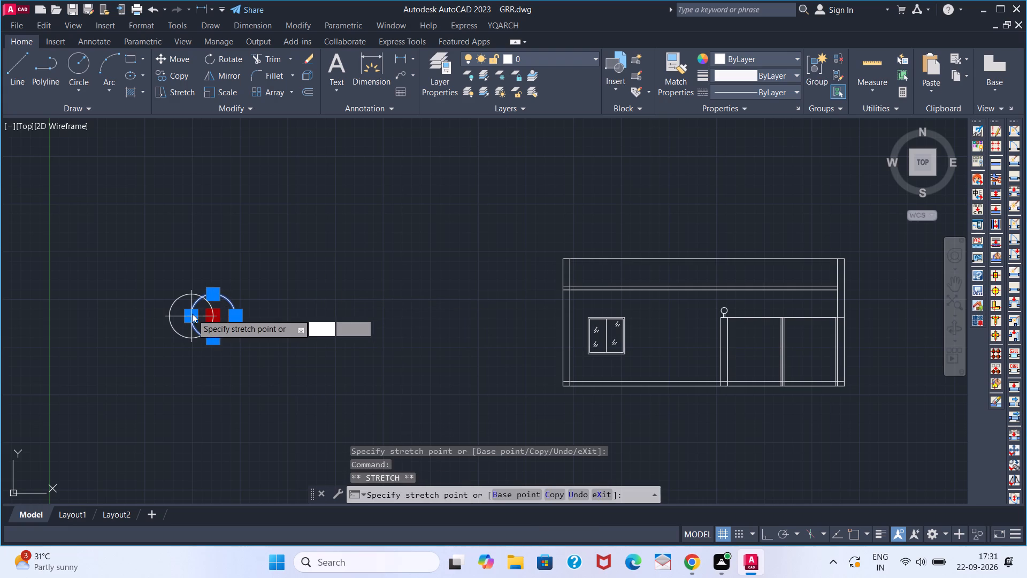
click(200, 317)
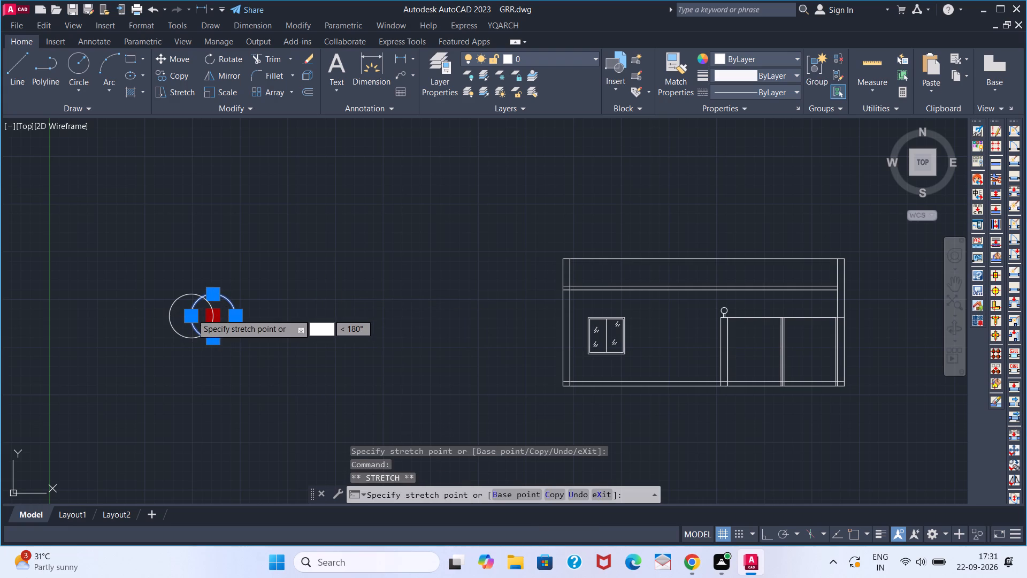
middle_click(203, 306)
middle_click(203, 306)
key(Delete)
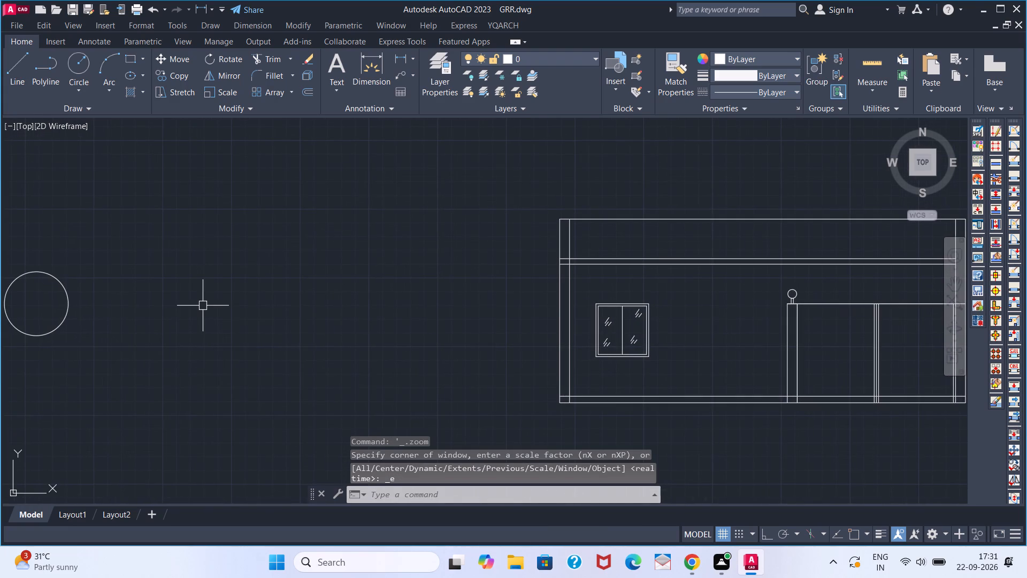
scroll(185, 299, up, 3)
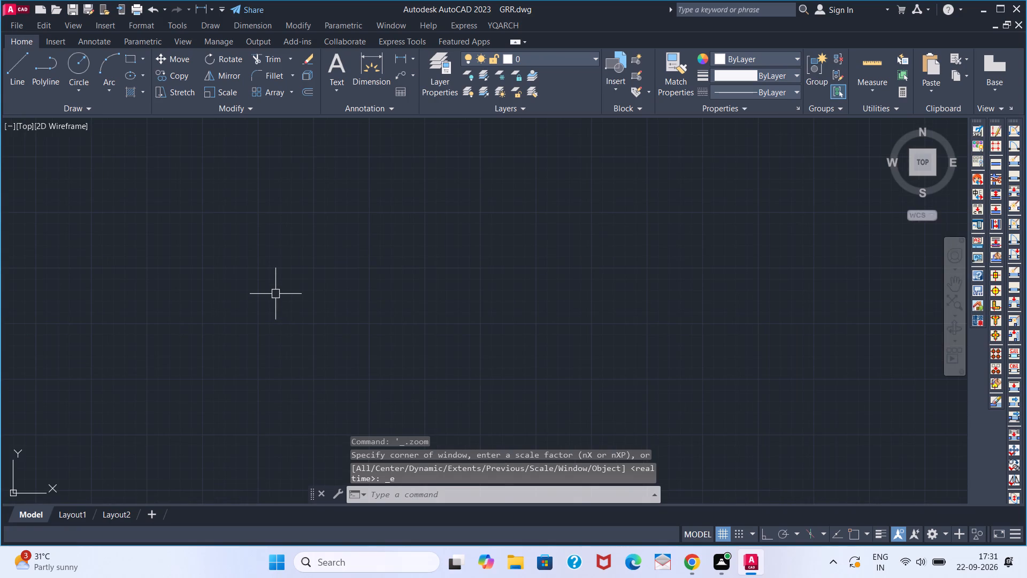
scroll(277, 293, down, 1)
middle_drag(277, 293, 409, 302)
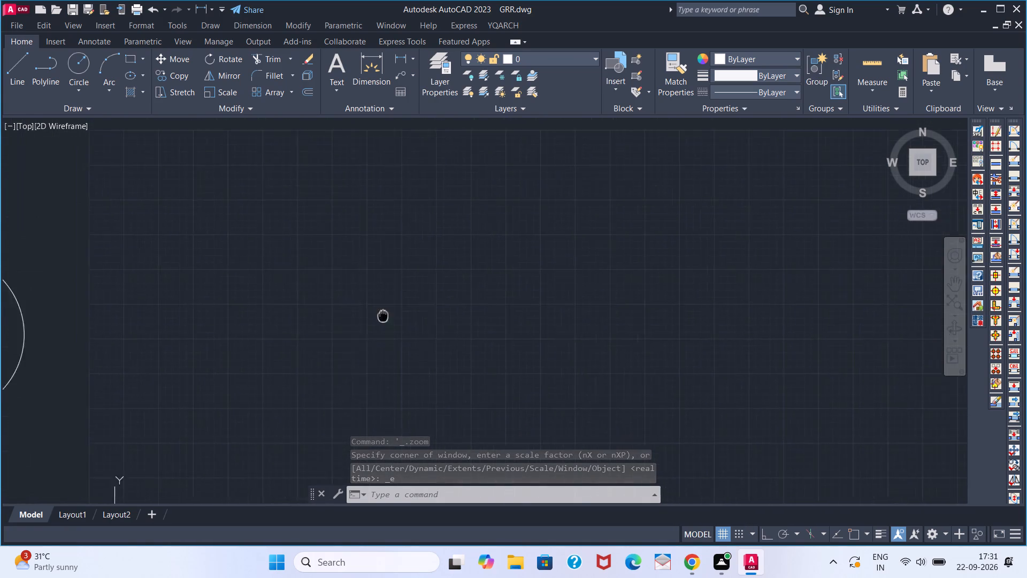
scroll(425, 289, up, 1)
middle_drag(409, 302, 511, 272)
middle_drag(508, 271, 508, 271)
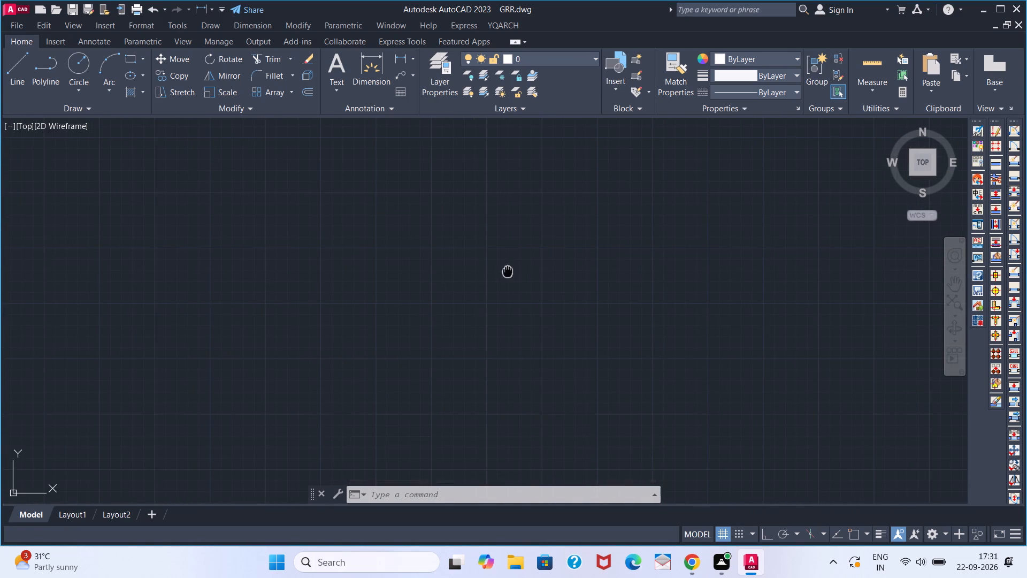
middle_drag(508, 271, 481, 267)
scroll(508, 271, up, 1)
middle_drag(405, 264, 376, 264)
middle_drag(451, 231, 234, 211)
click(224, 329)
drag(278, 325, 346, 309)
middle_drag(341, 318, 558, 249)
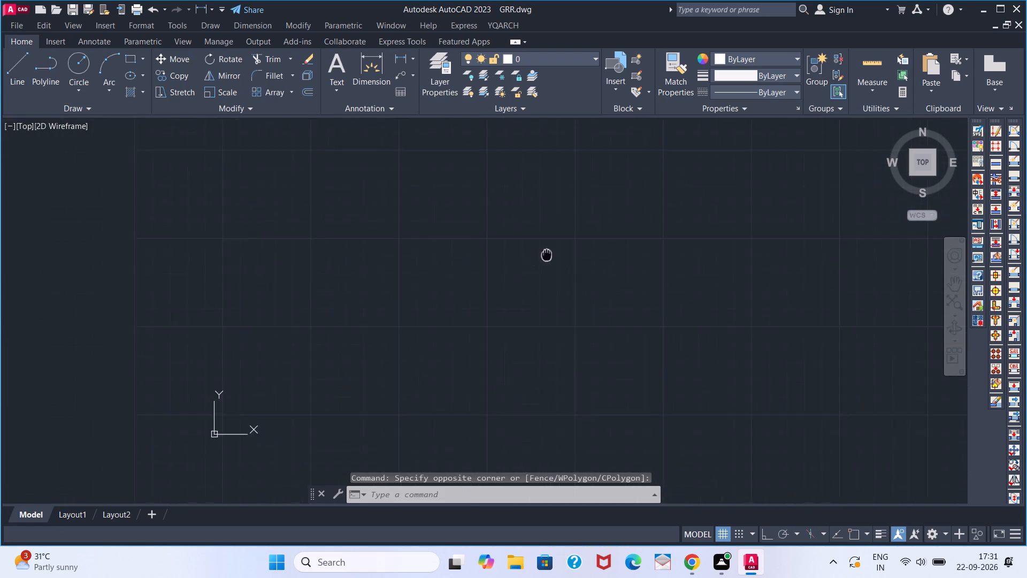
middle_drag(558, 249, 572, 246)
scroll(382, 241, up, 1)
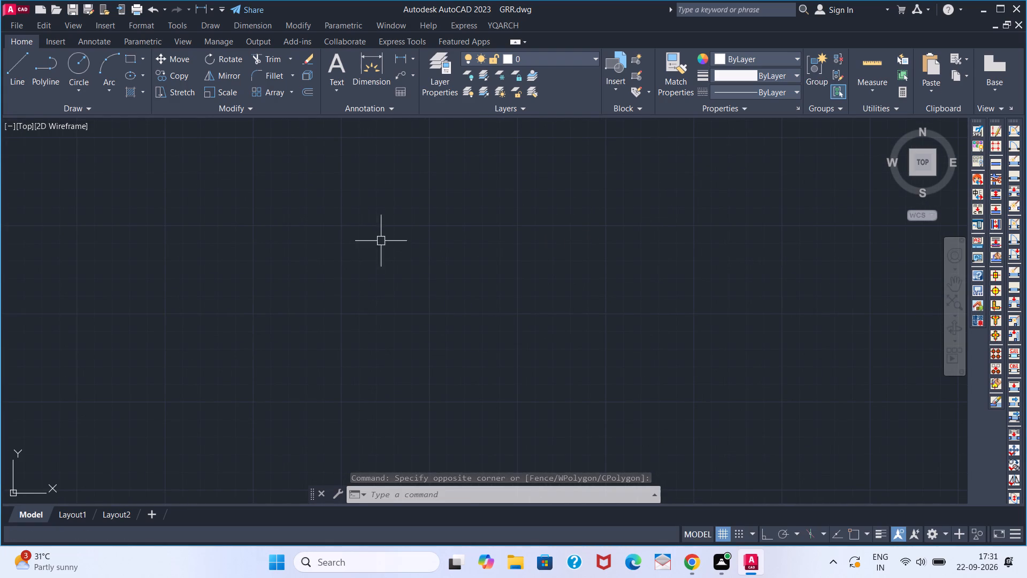
Erase the small circle in the empty area left of the building.
scroll(381, 241, up, 2)
middle_drag(382, 241, 395, 238)
scroll(387, 241, up, 1)
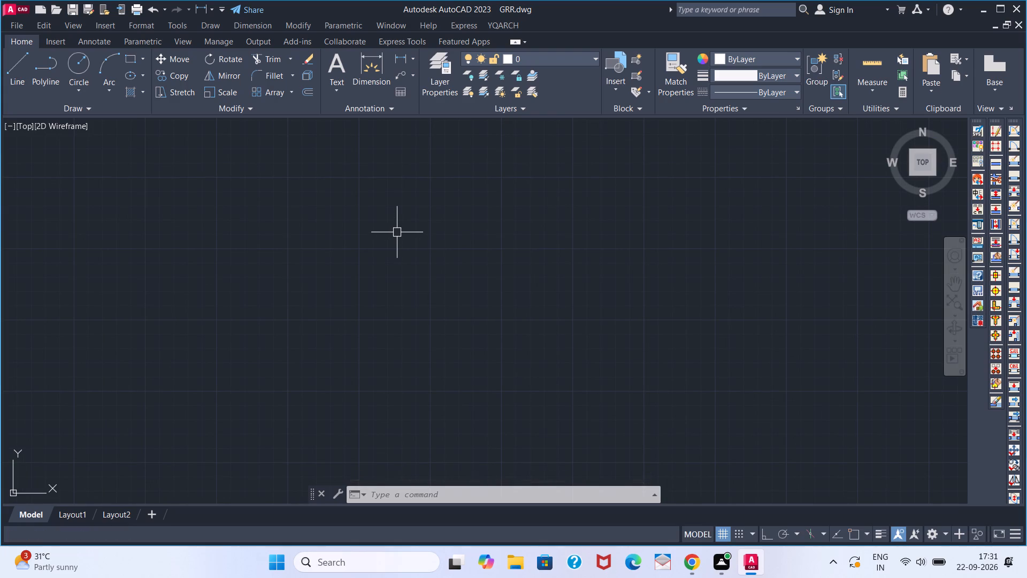
scroll(395, 227, up, 10)
scroll(398, 221, down, 14)
scroll(403, 220, down, 14)
scroll(403, 220, up, 2)
scroll(403, 219, down, 3)
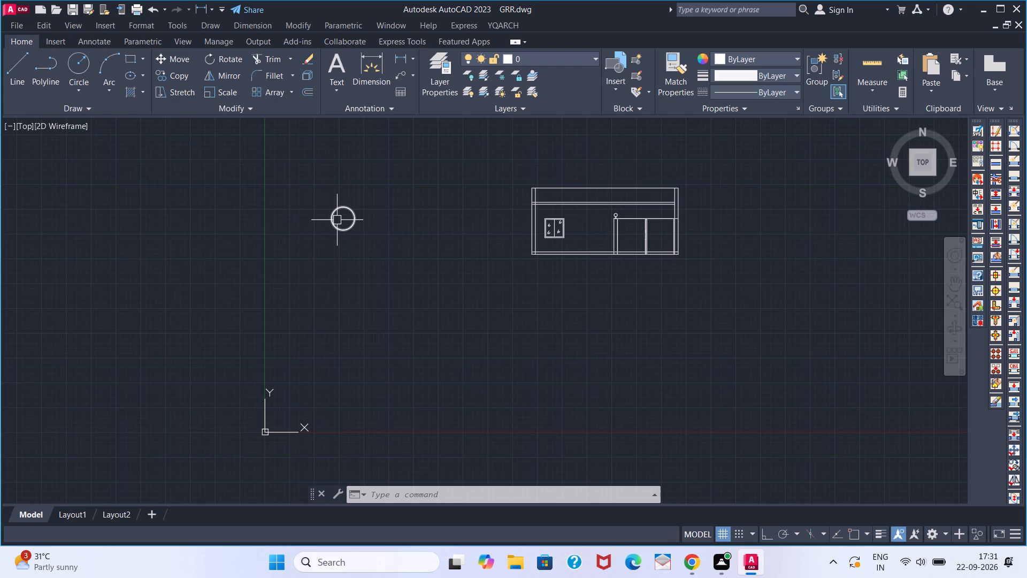
key(Delete)
drag(340, 203, 350, 251)
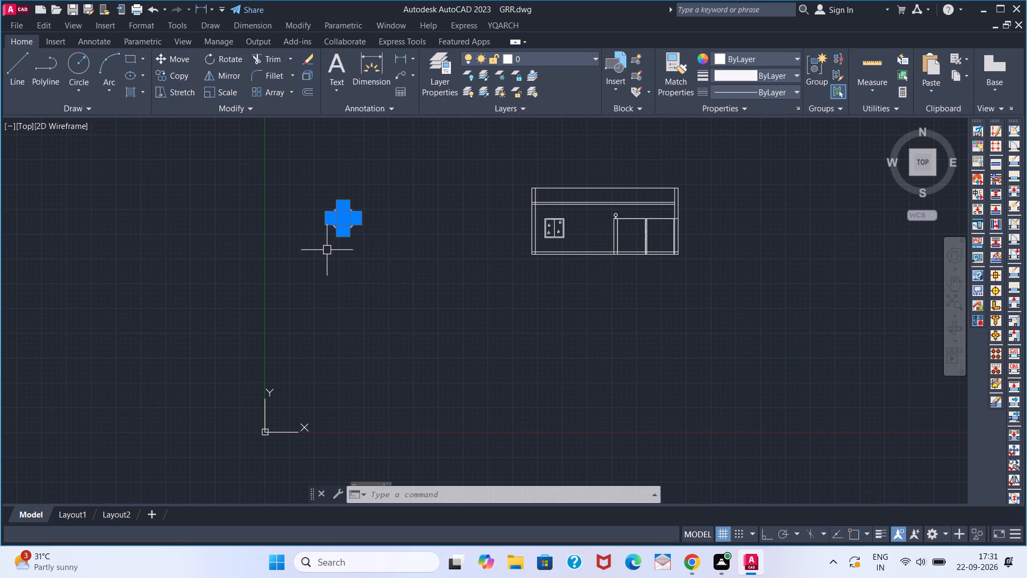
drag(350, 251, 350, 251)
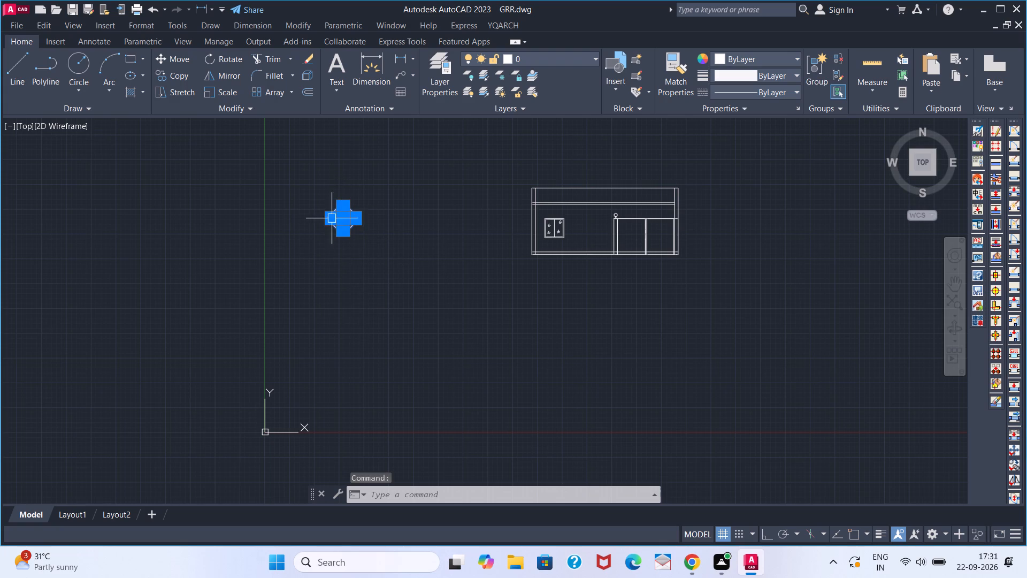
click(349, 226)
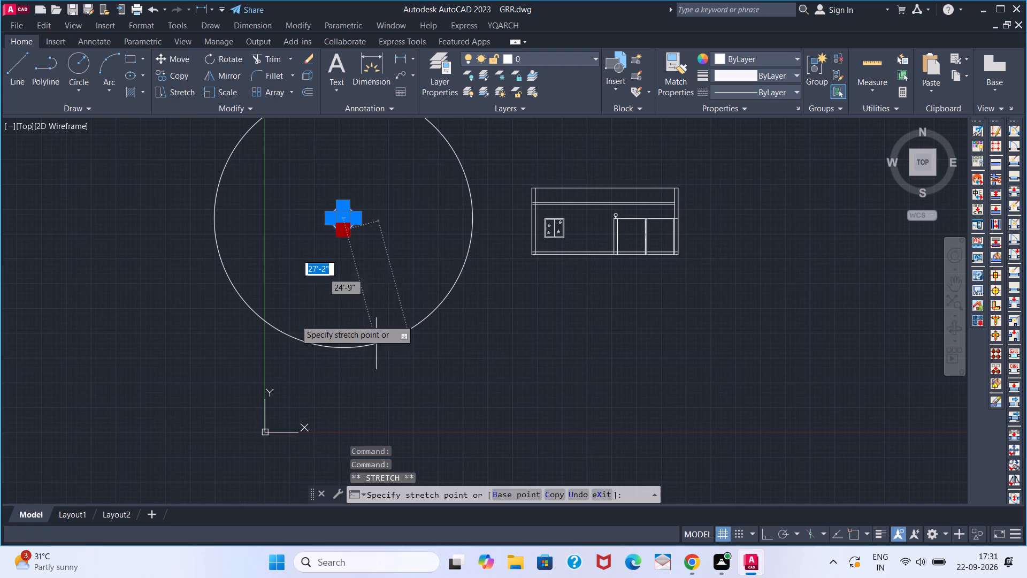
key(Delete)
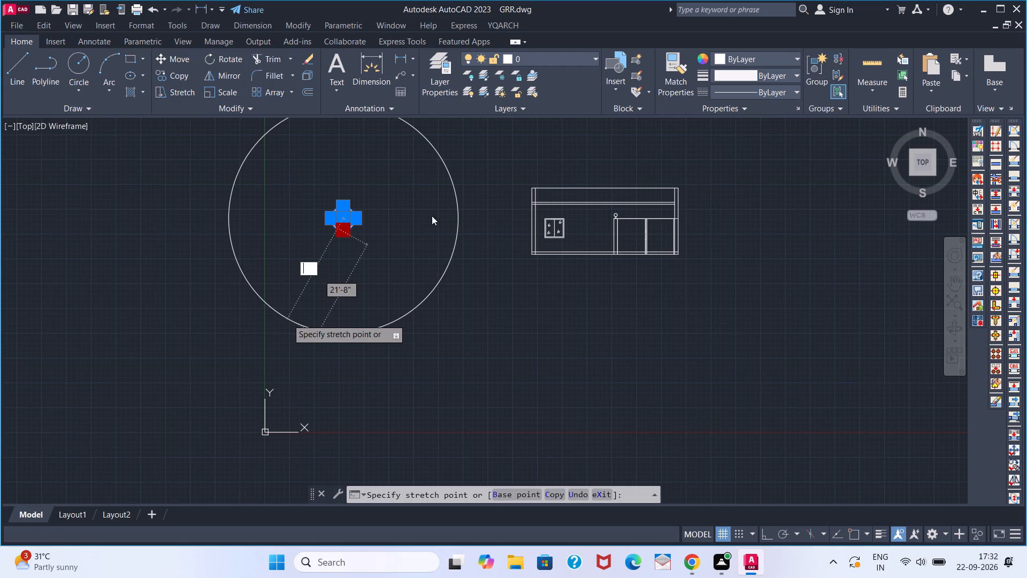
key(c)
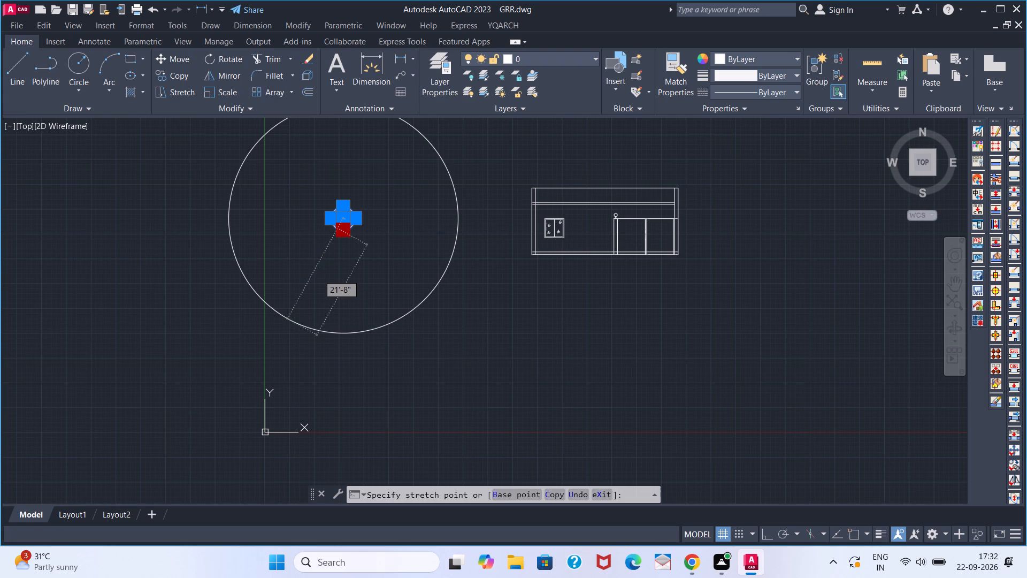
key(Delete)
click(410, 212)
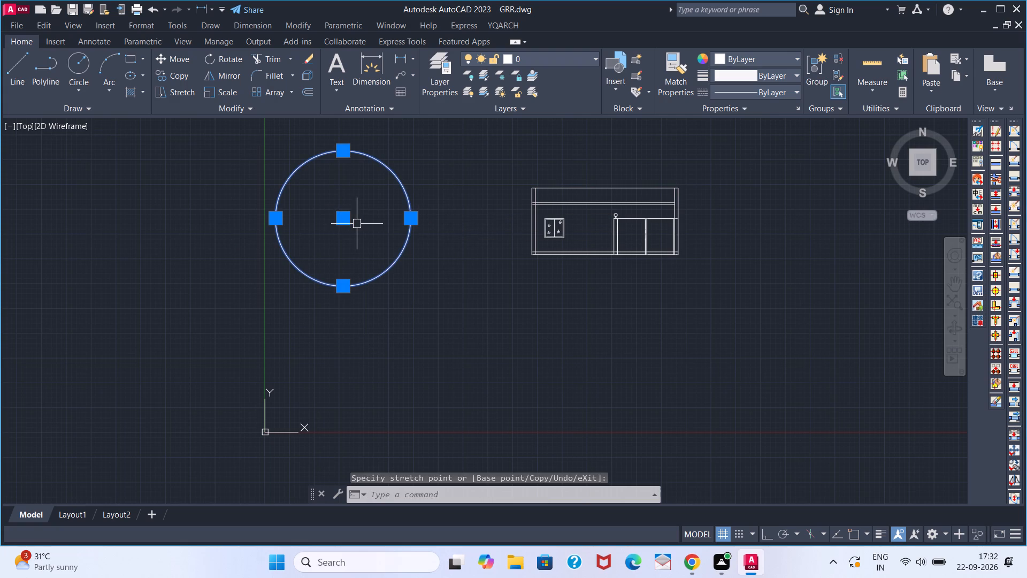
key(Delete)
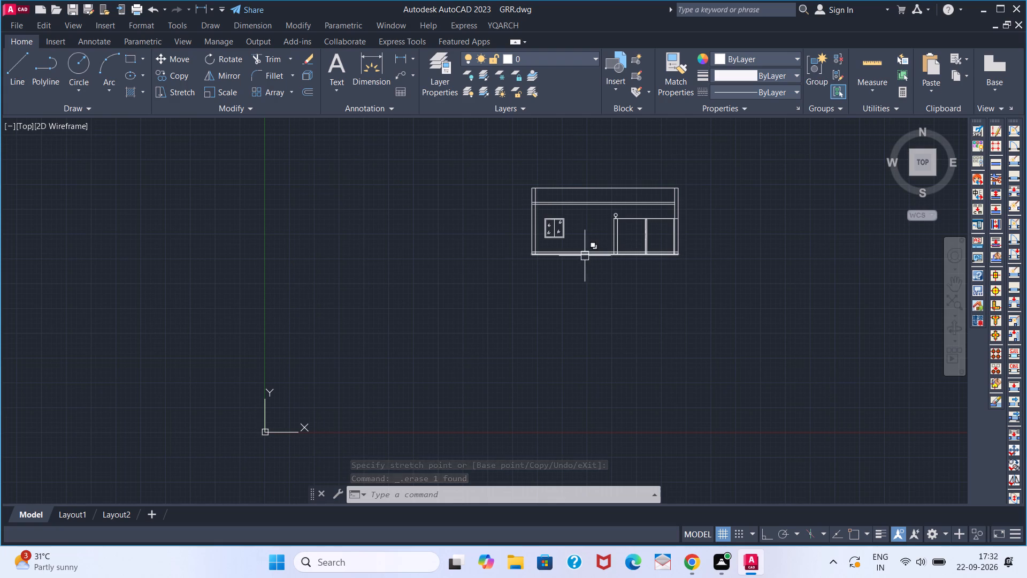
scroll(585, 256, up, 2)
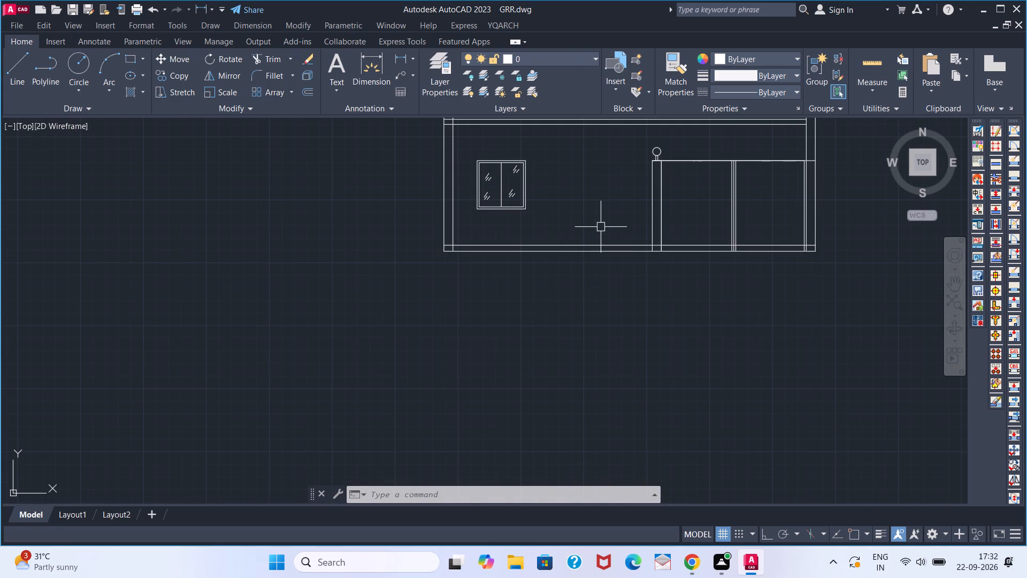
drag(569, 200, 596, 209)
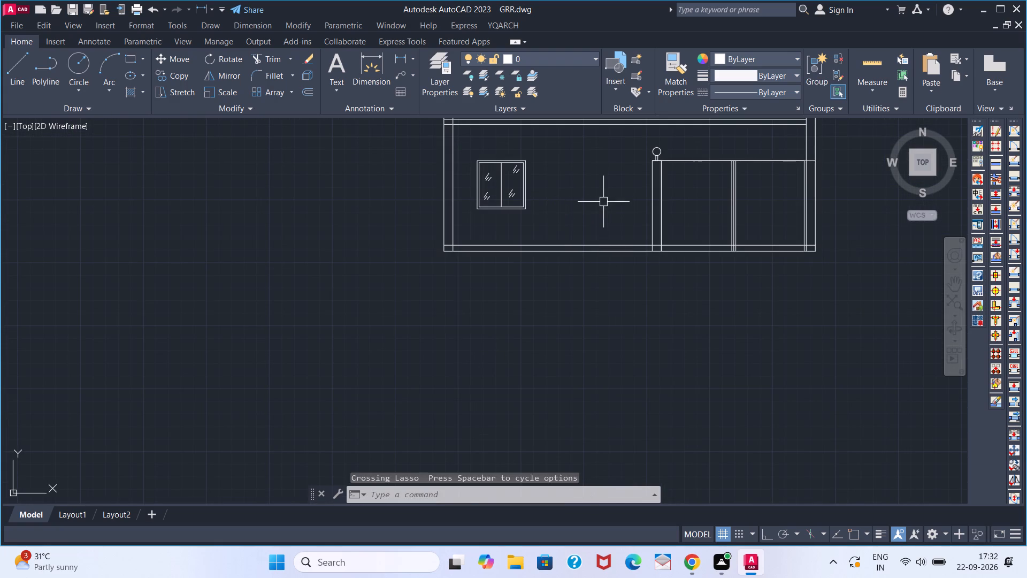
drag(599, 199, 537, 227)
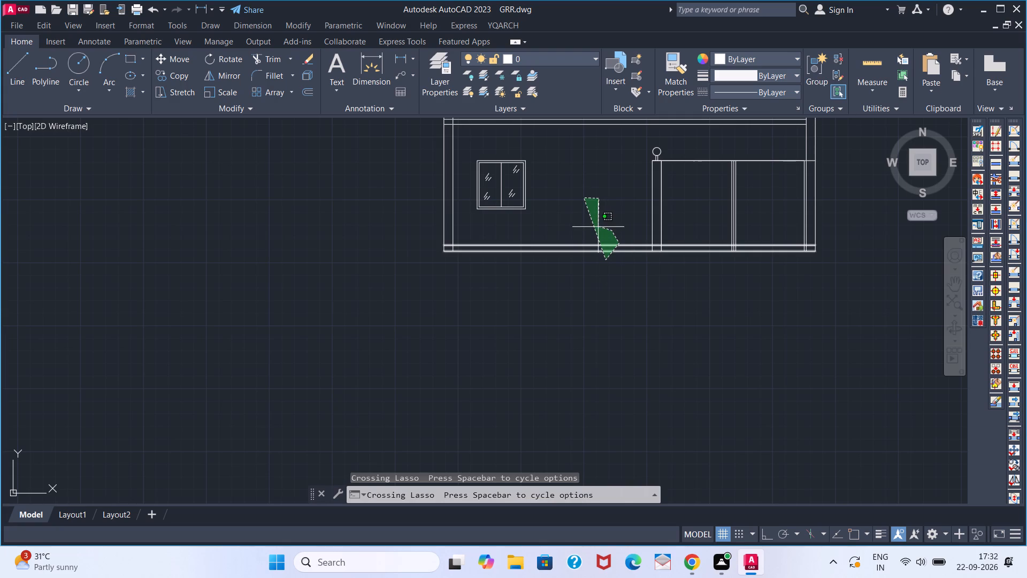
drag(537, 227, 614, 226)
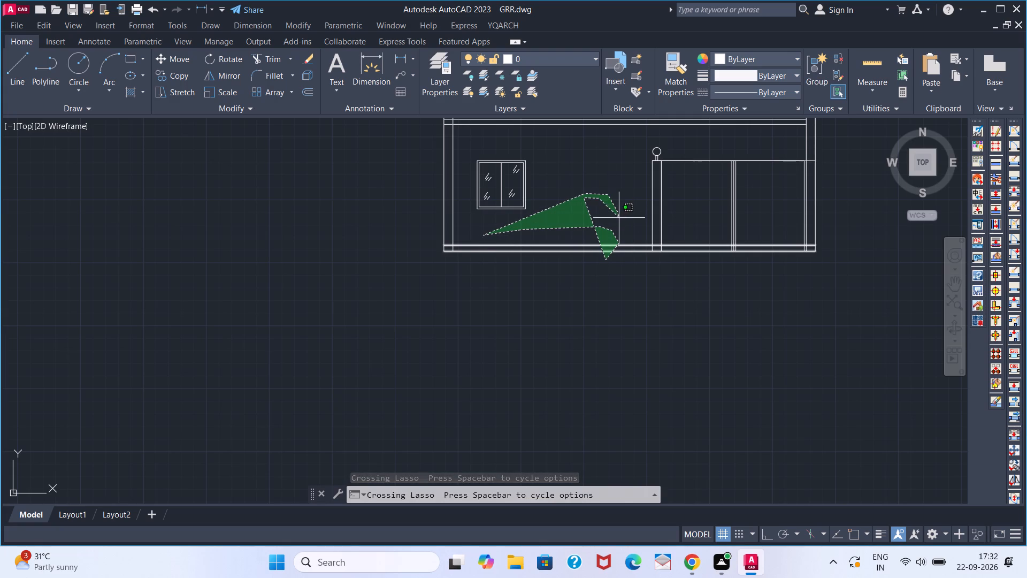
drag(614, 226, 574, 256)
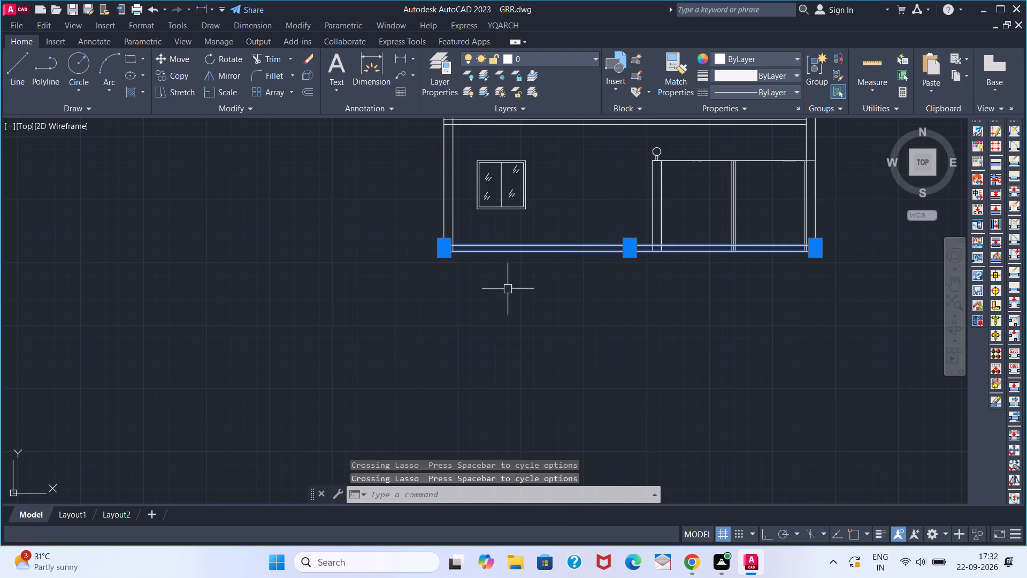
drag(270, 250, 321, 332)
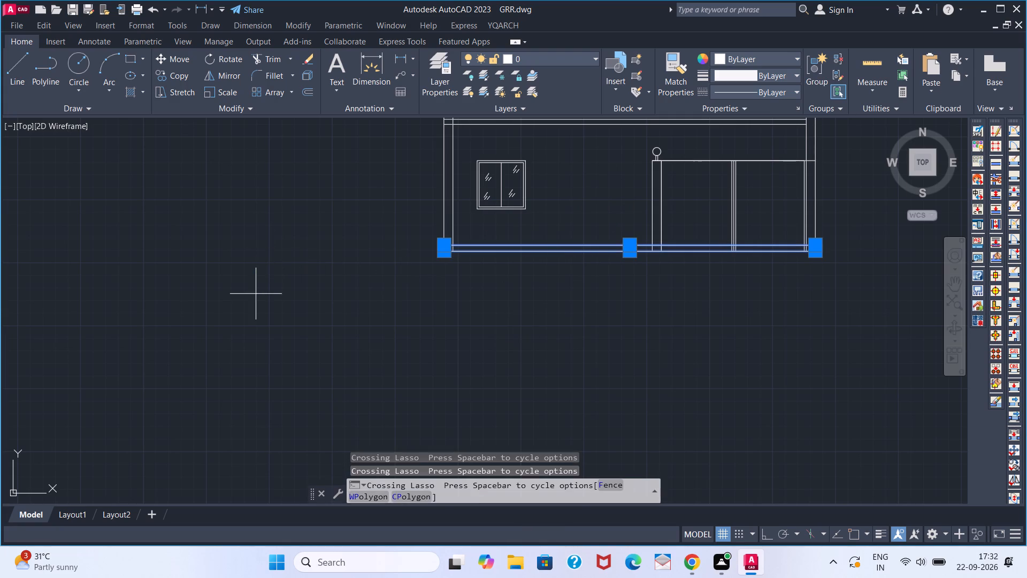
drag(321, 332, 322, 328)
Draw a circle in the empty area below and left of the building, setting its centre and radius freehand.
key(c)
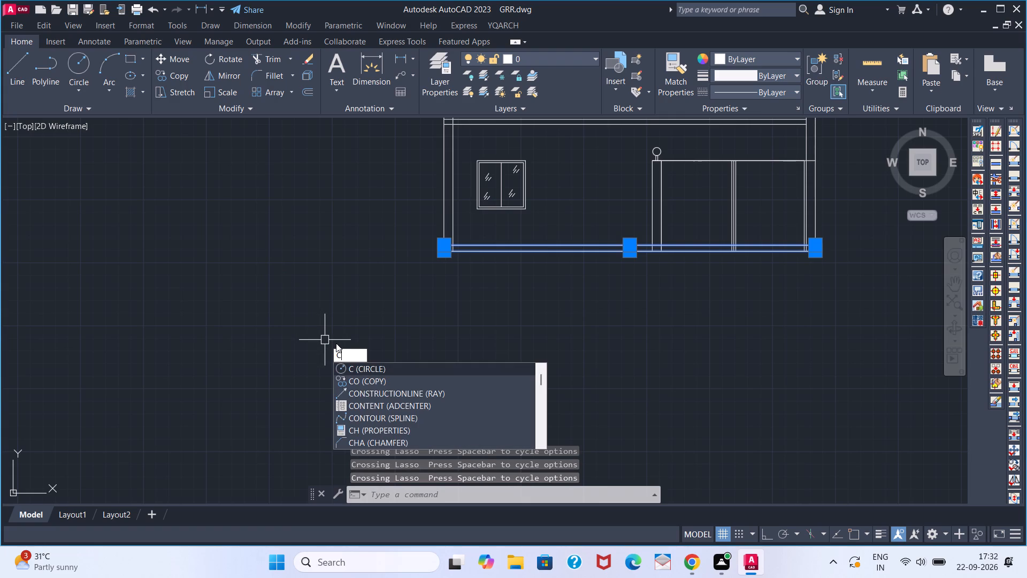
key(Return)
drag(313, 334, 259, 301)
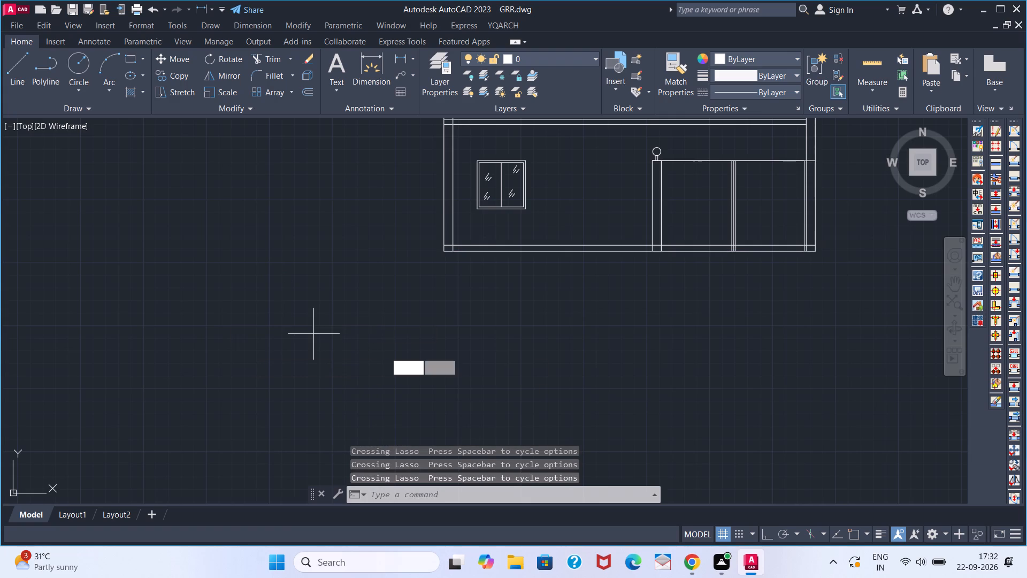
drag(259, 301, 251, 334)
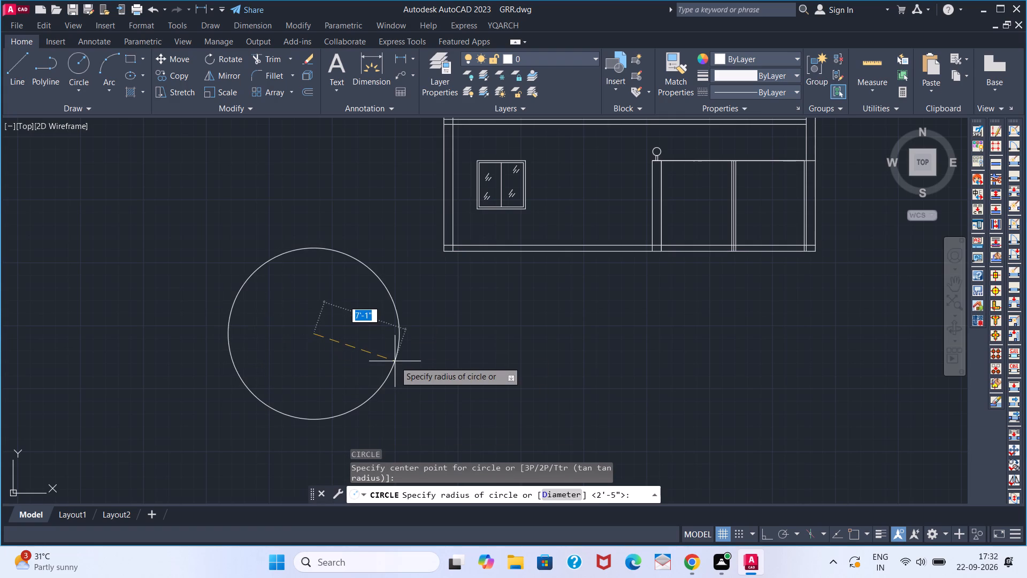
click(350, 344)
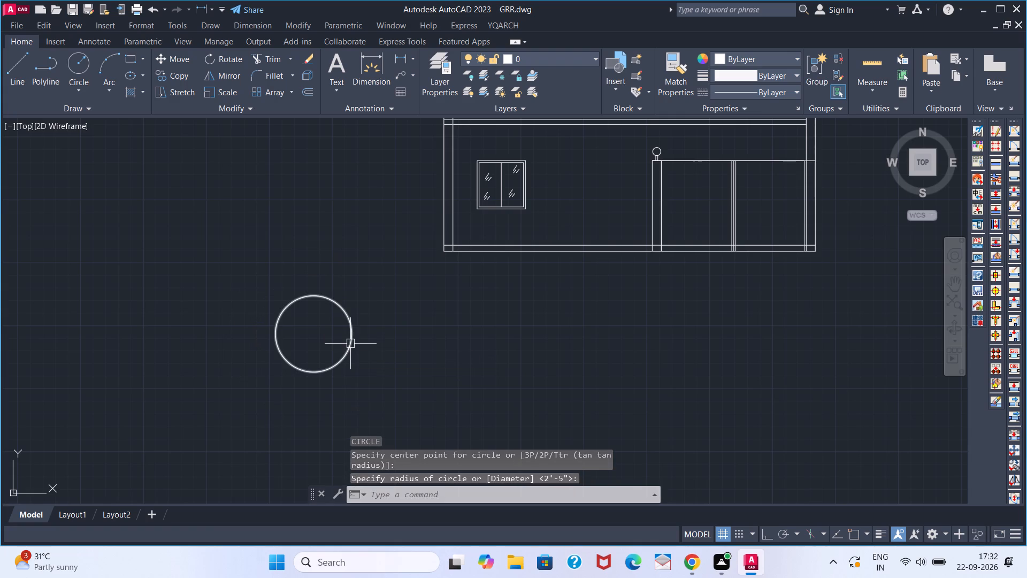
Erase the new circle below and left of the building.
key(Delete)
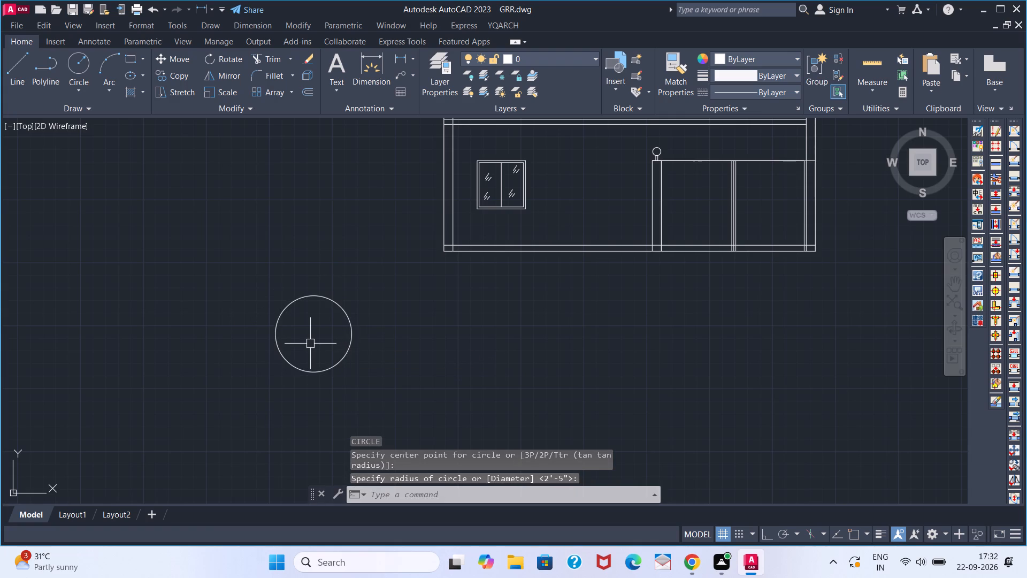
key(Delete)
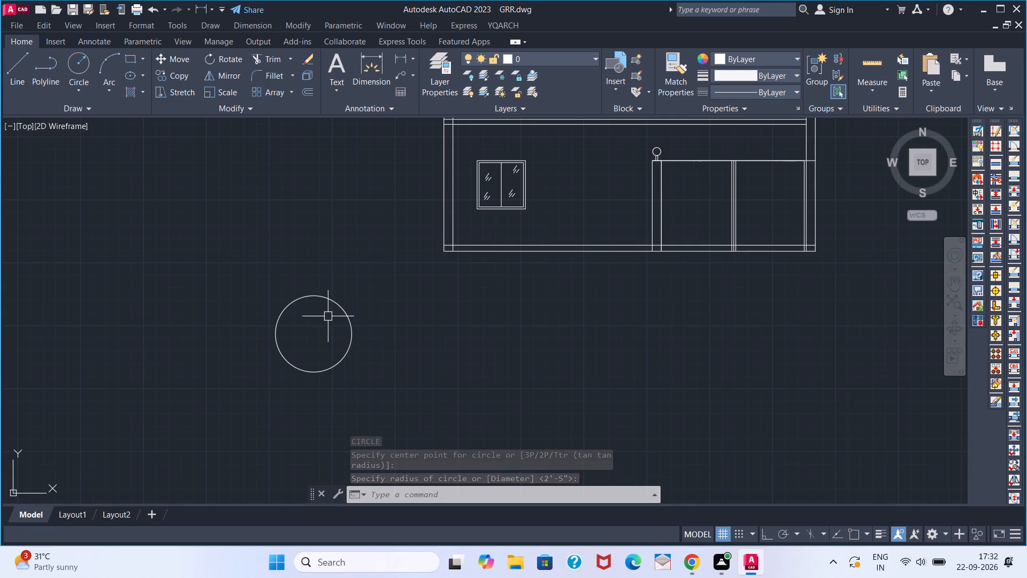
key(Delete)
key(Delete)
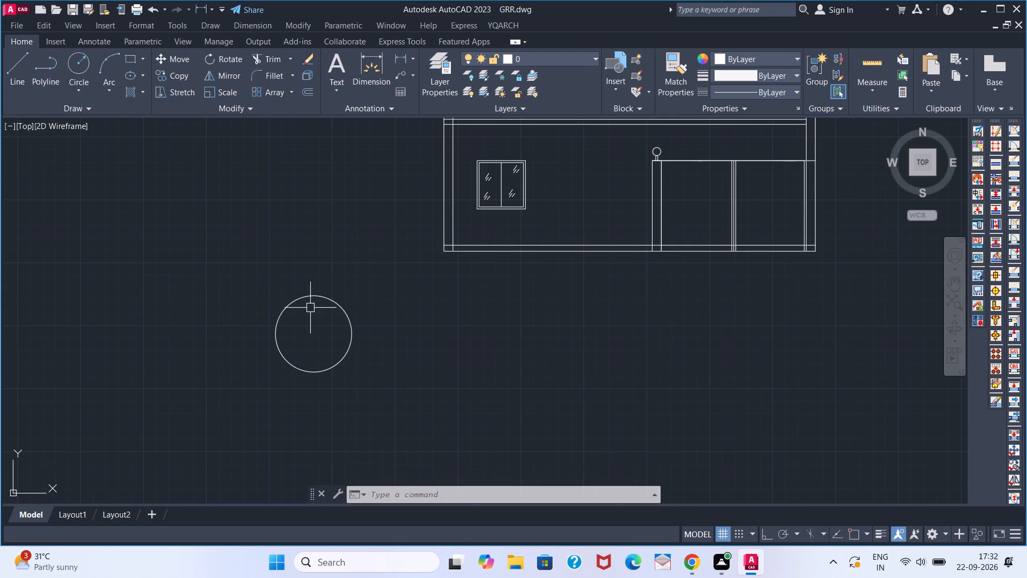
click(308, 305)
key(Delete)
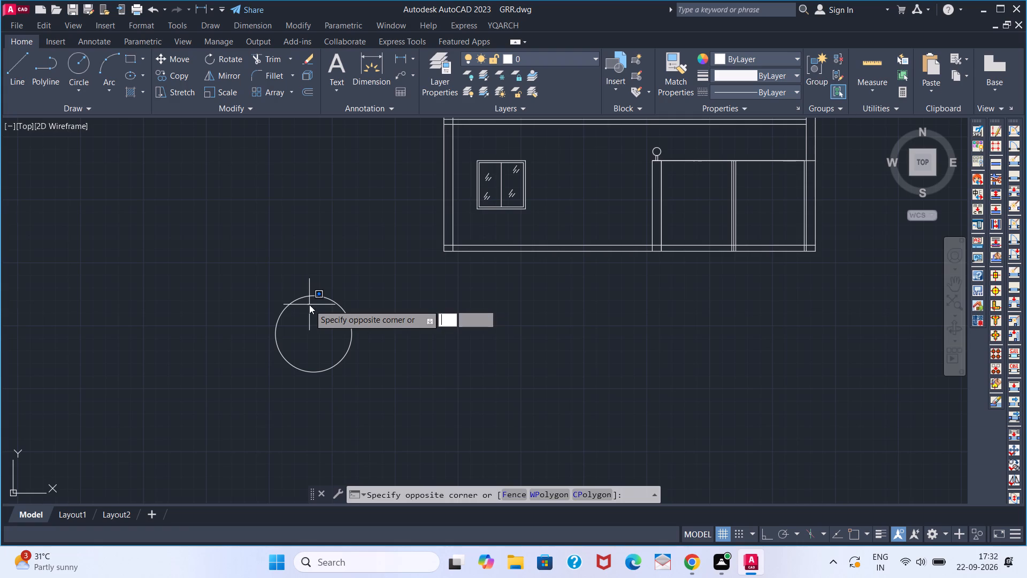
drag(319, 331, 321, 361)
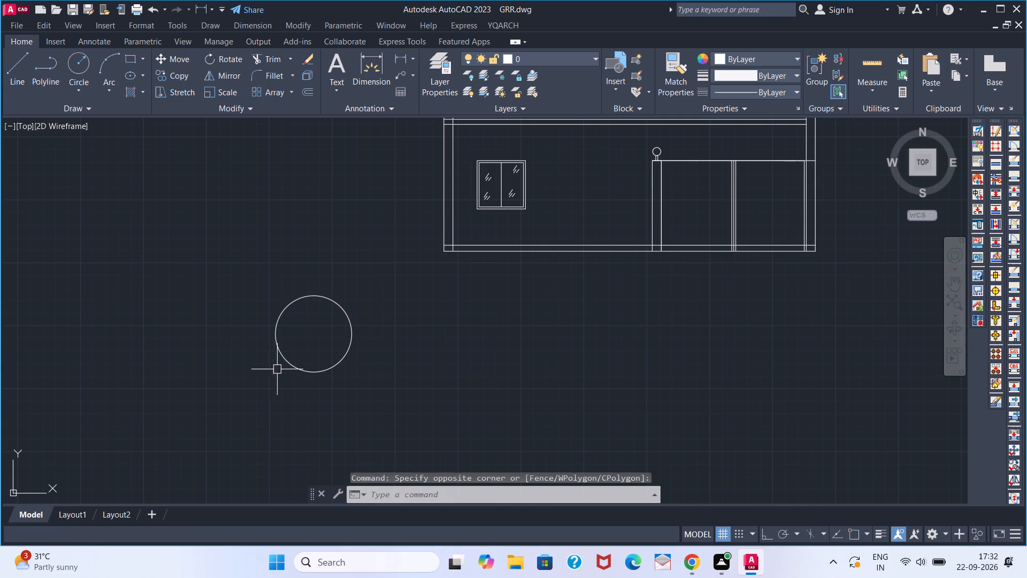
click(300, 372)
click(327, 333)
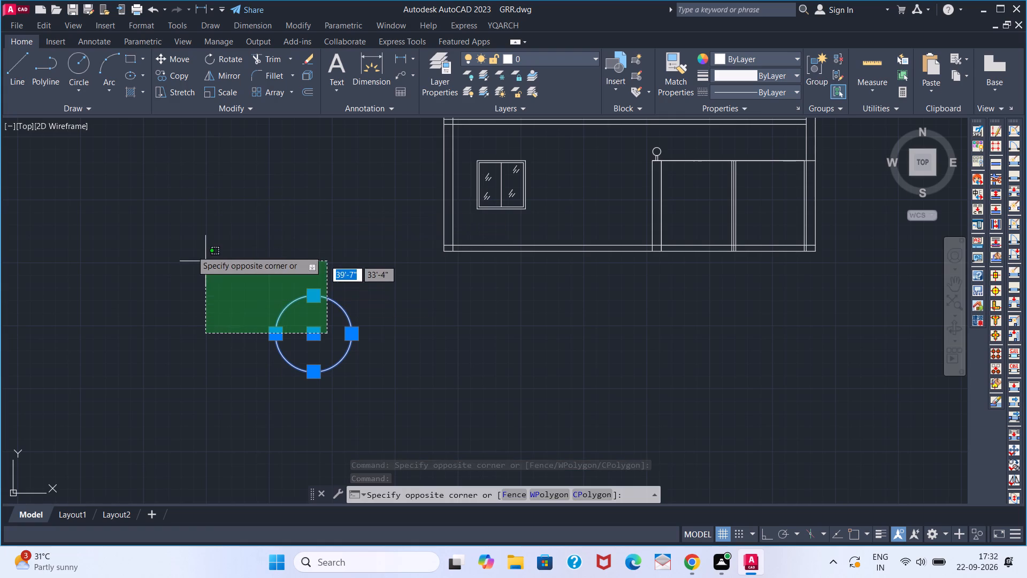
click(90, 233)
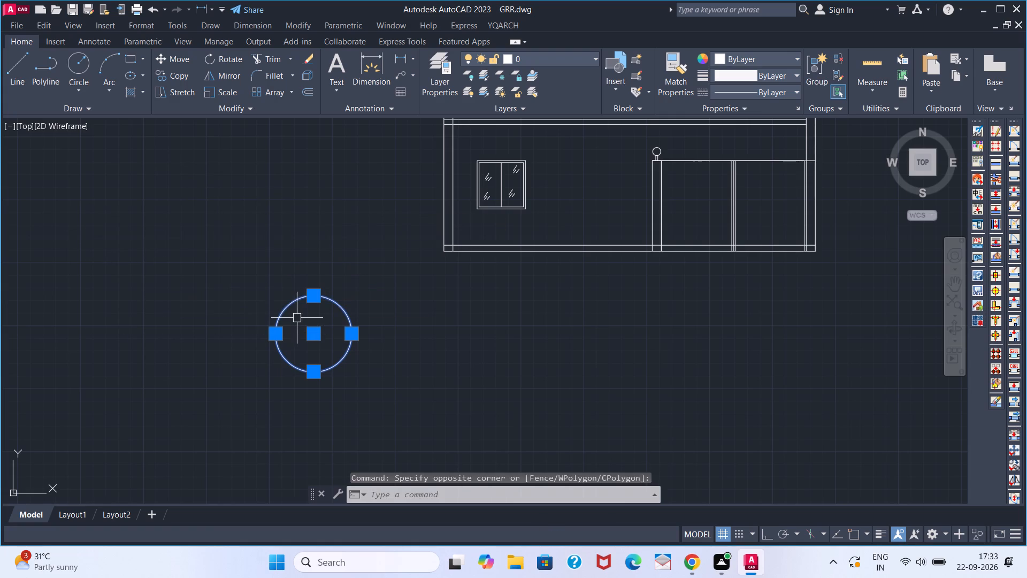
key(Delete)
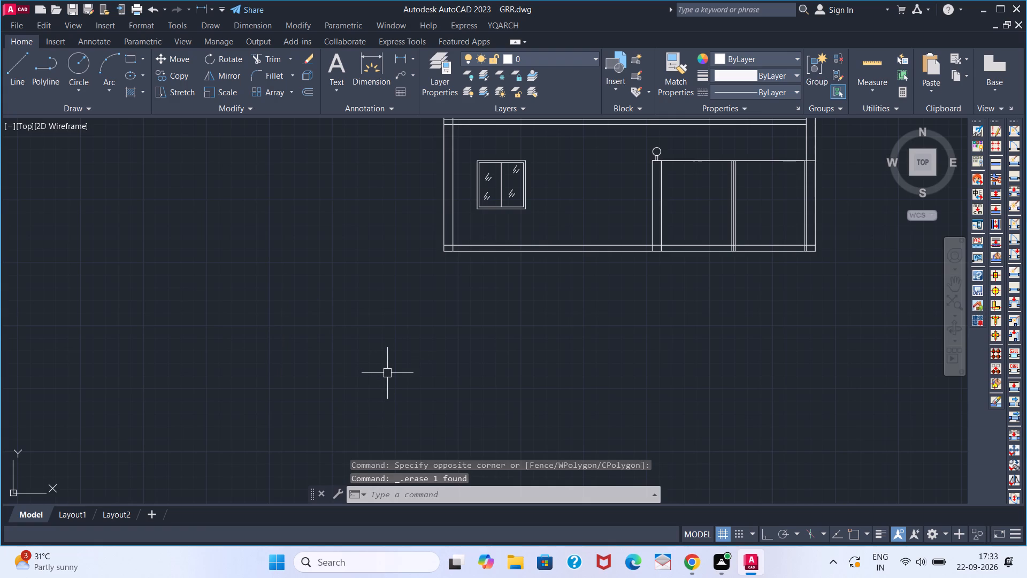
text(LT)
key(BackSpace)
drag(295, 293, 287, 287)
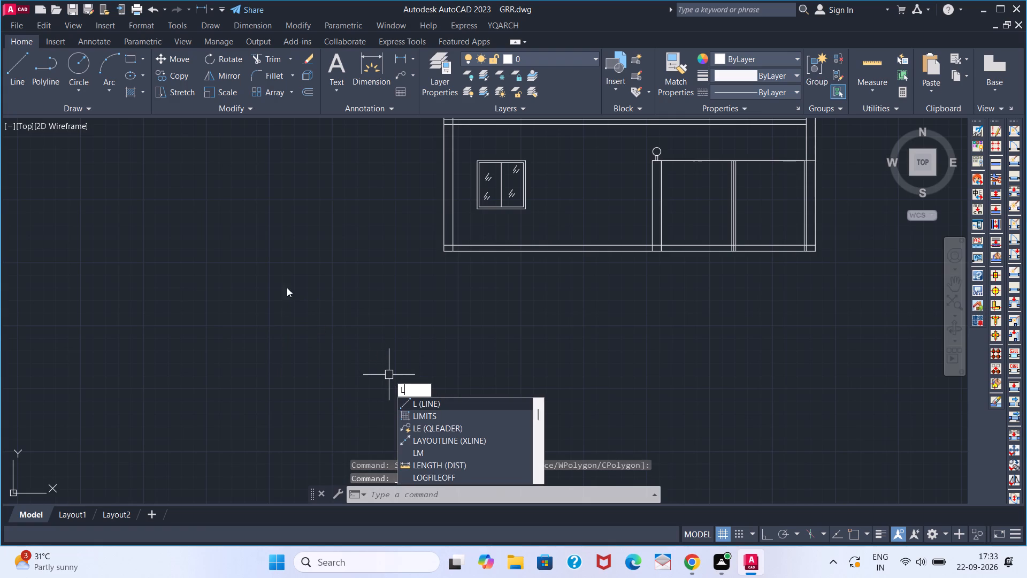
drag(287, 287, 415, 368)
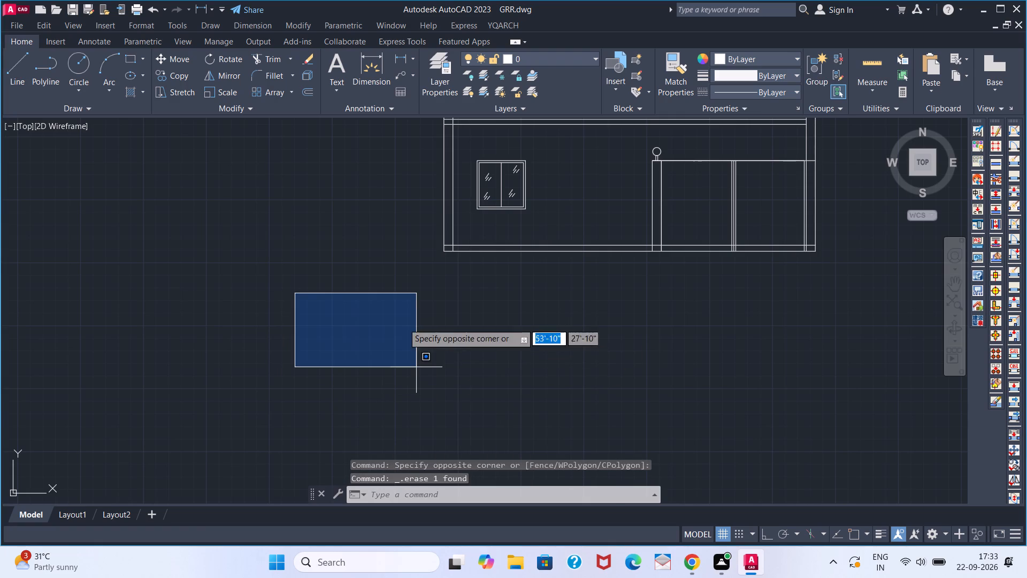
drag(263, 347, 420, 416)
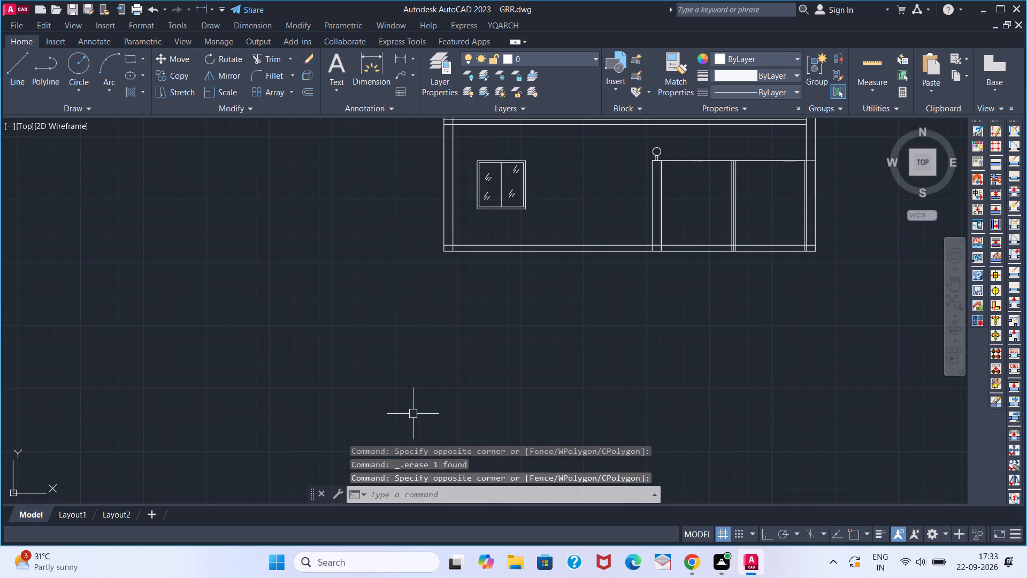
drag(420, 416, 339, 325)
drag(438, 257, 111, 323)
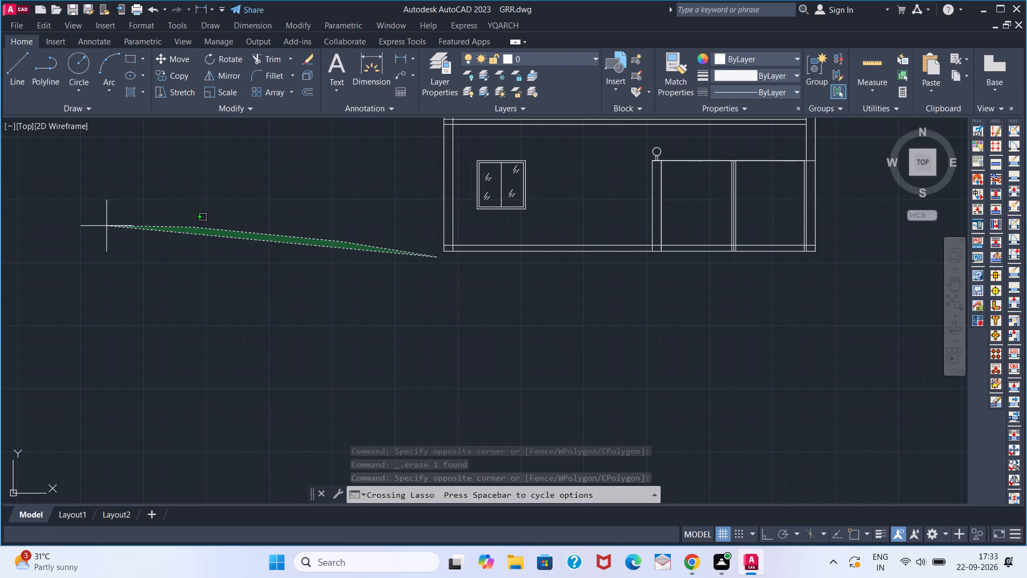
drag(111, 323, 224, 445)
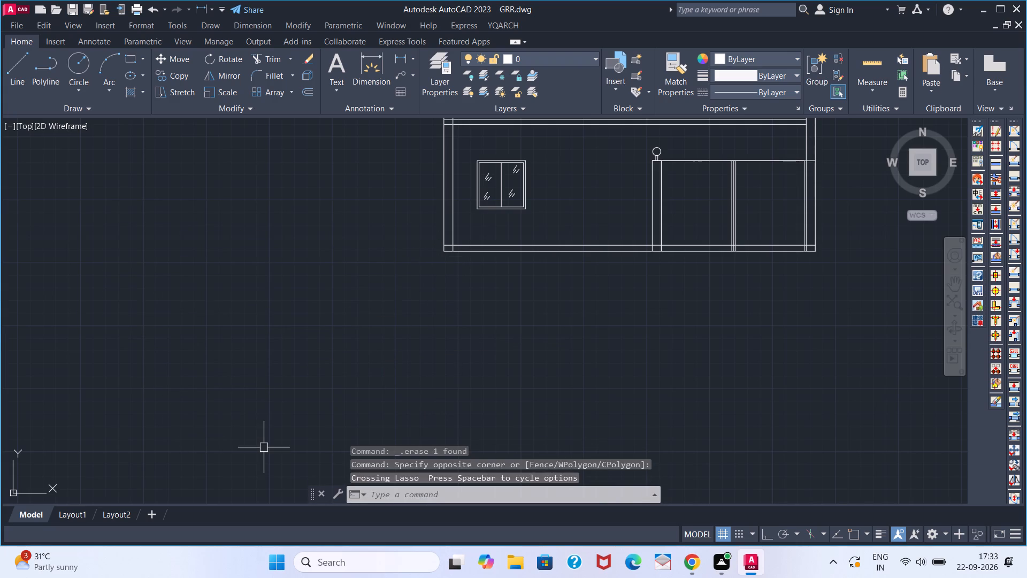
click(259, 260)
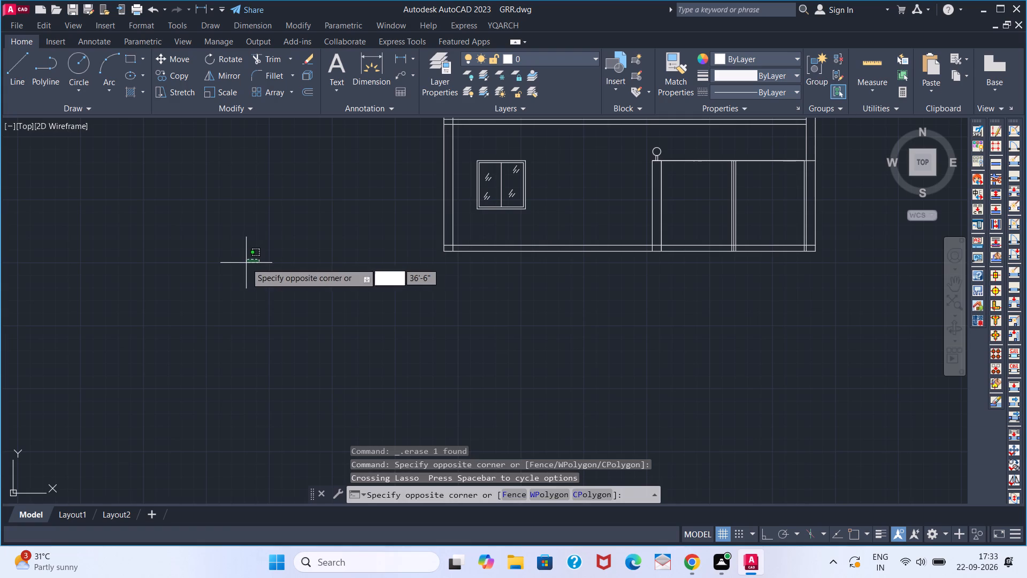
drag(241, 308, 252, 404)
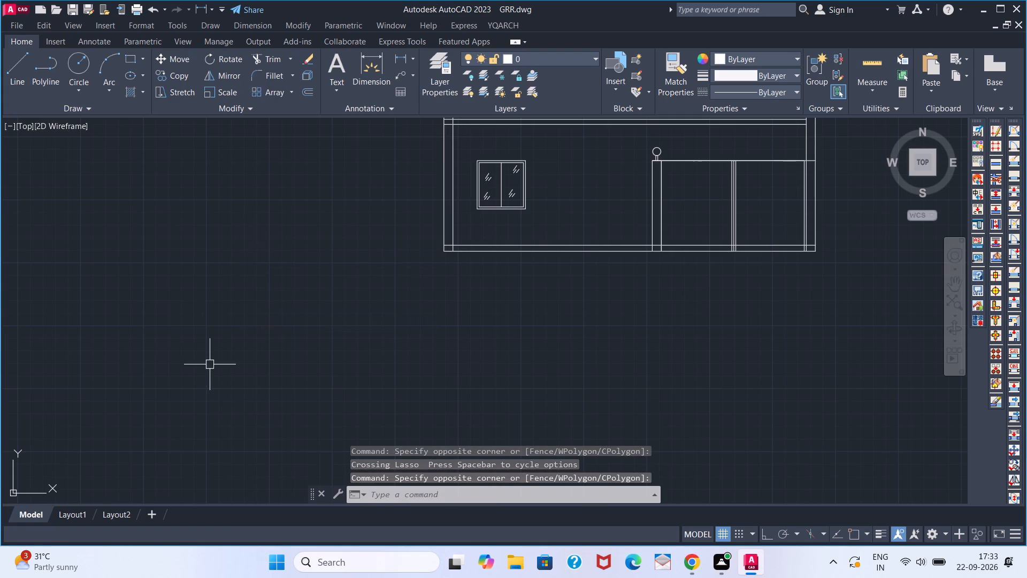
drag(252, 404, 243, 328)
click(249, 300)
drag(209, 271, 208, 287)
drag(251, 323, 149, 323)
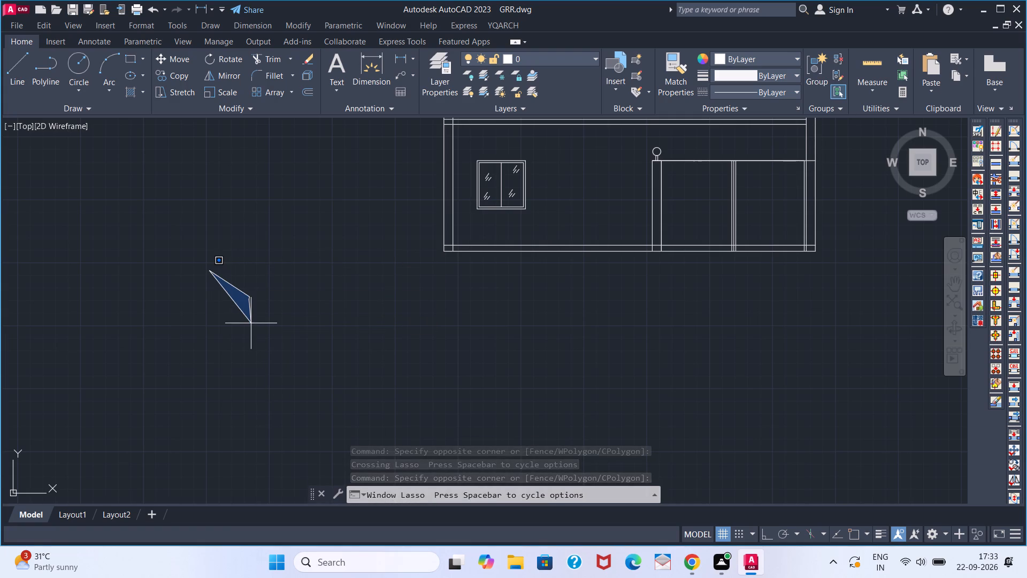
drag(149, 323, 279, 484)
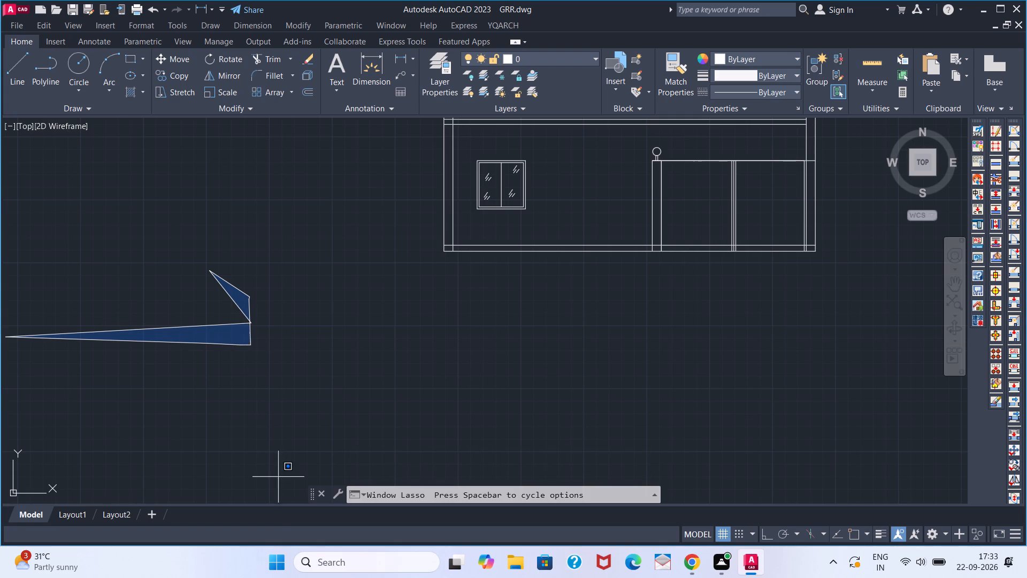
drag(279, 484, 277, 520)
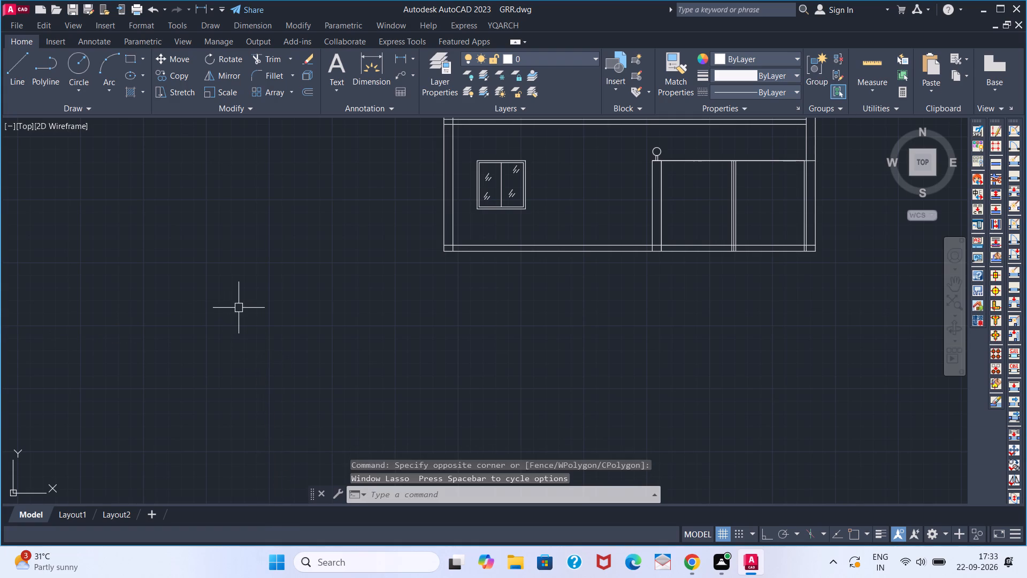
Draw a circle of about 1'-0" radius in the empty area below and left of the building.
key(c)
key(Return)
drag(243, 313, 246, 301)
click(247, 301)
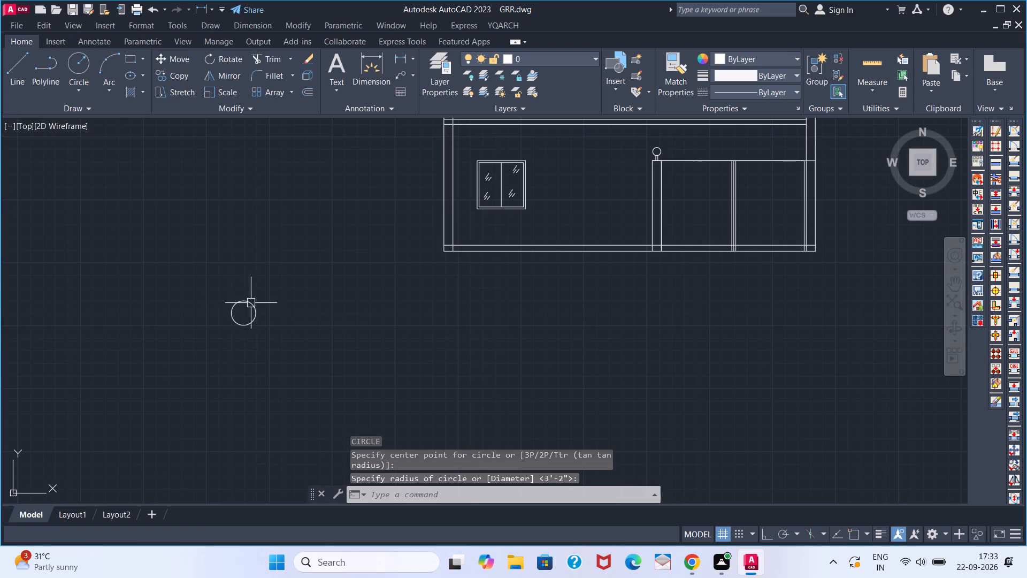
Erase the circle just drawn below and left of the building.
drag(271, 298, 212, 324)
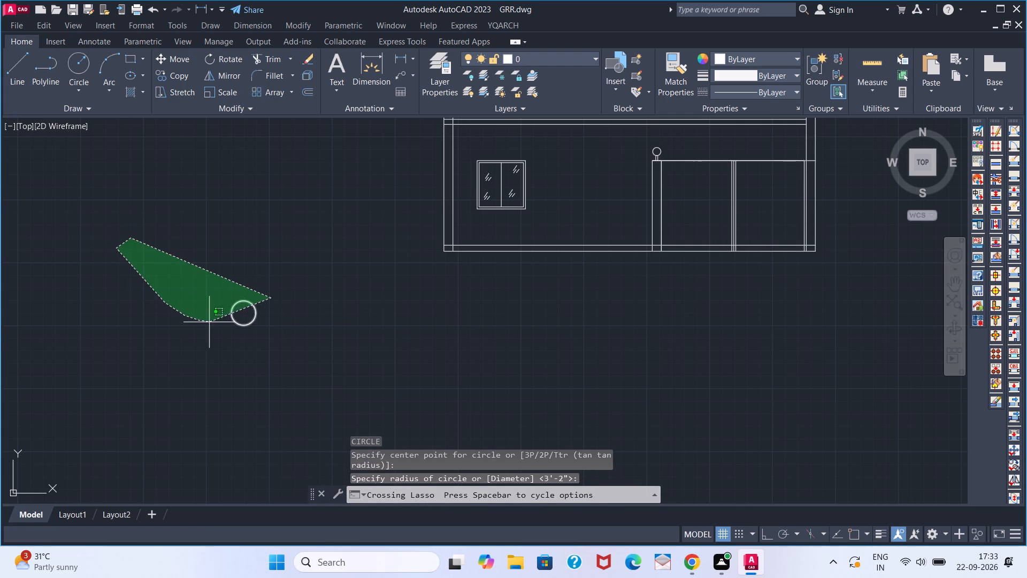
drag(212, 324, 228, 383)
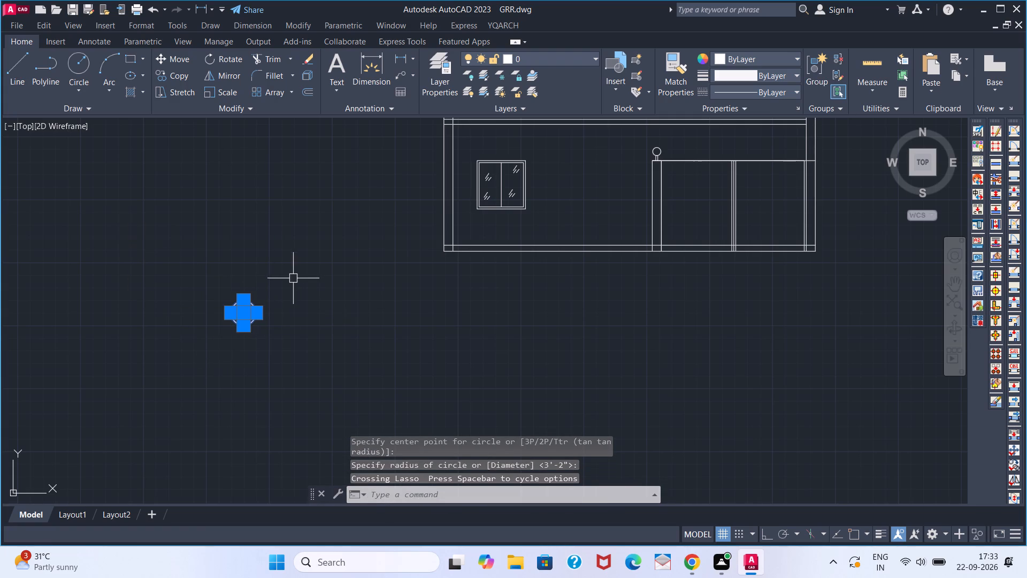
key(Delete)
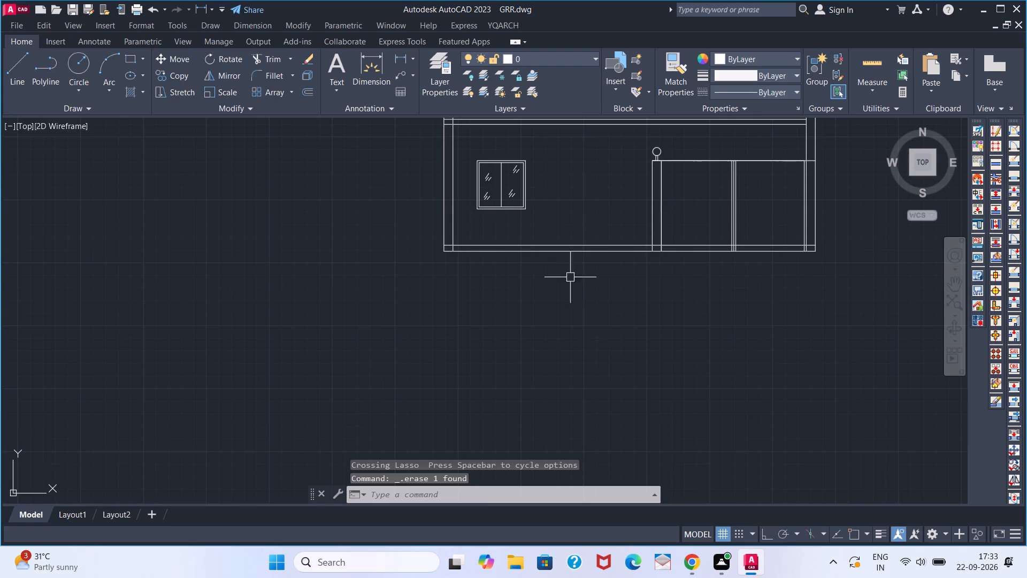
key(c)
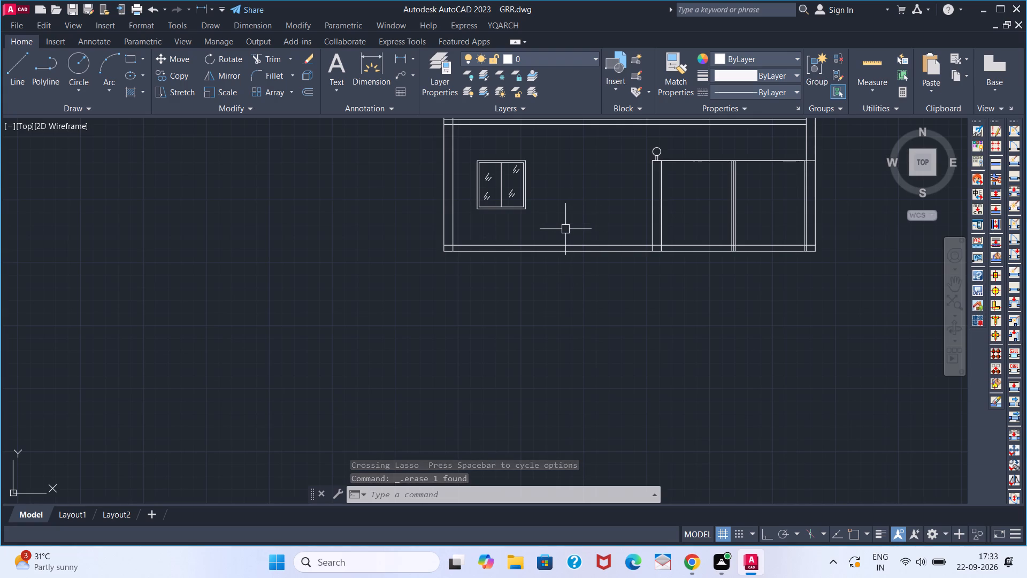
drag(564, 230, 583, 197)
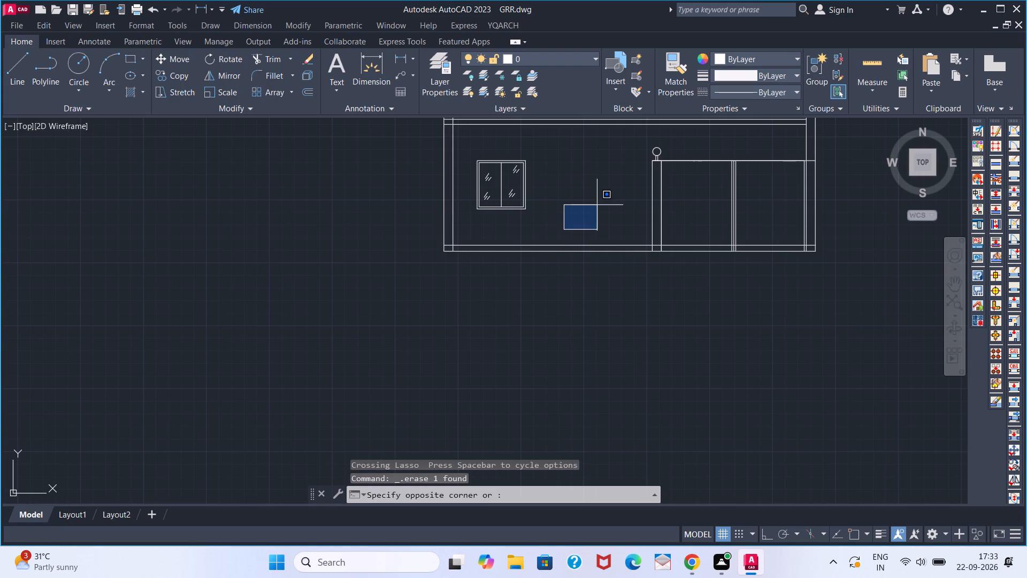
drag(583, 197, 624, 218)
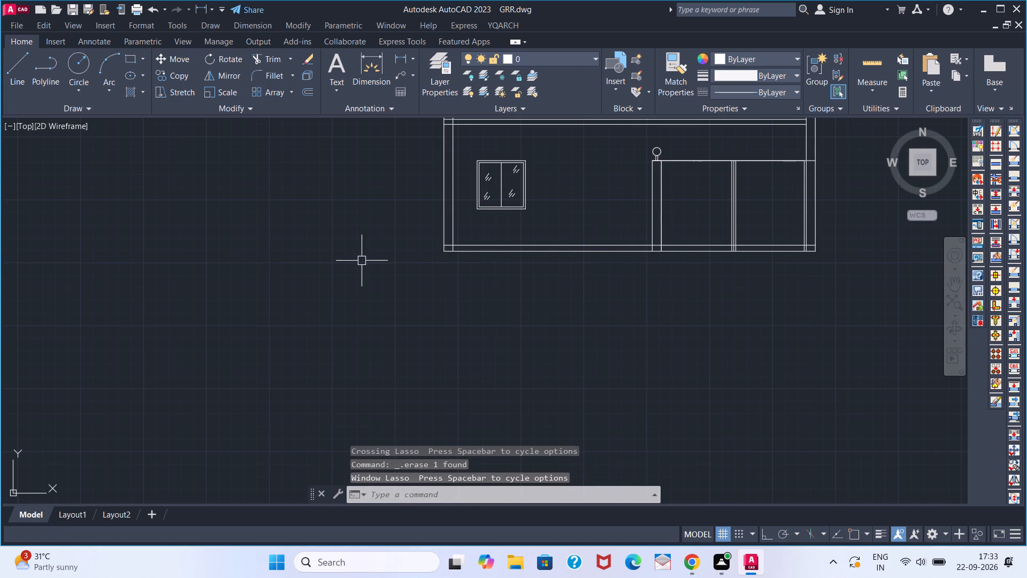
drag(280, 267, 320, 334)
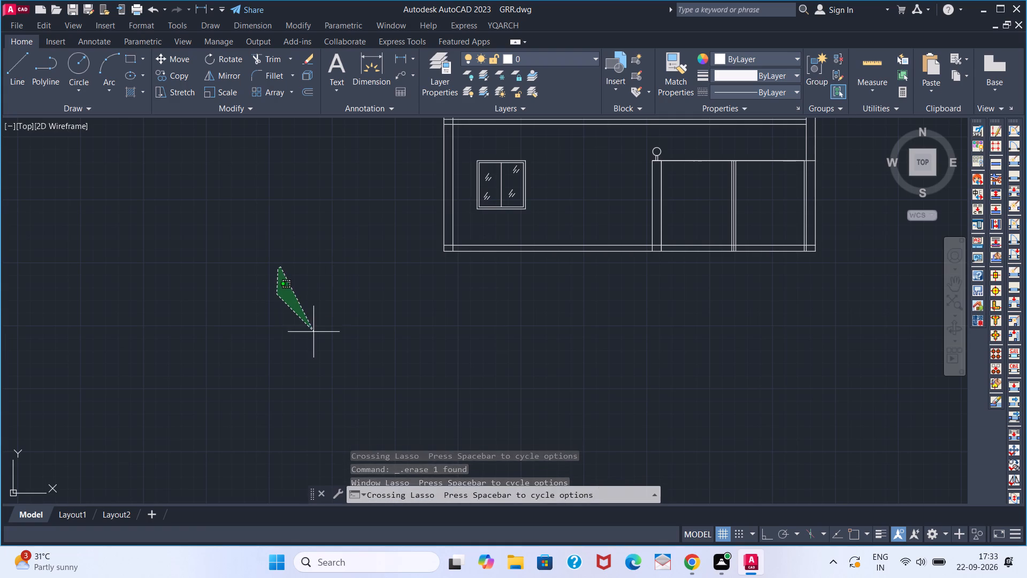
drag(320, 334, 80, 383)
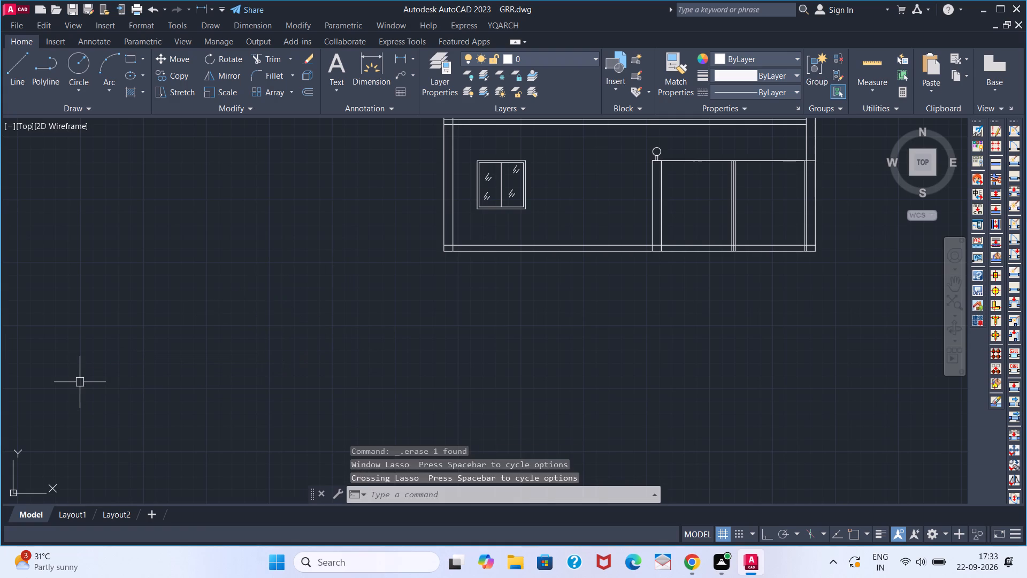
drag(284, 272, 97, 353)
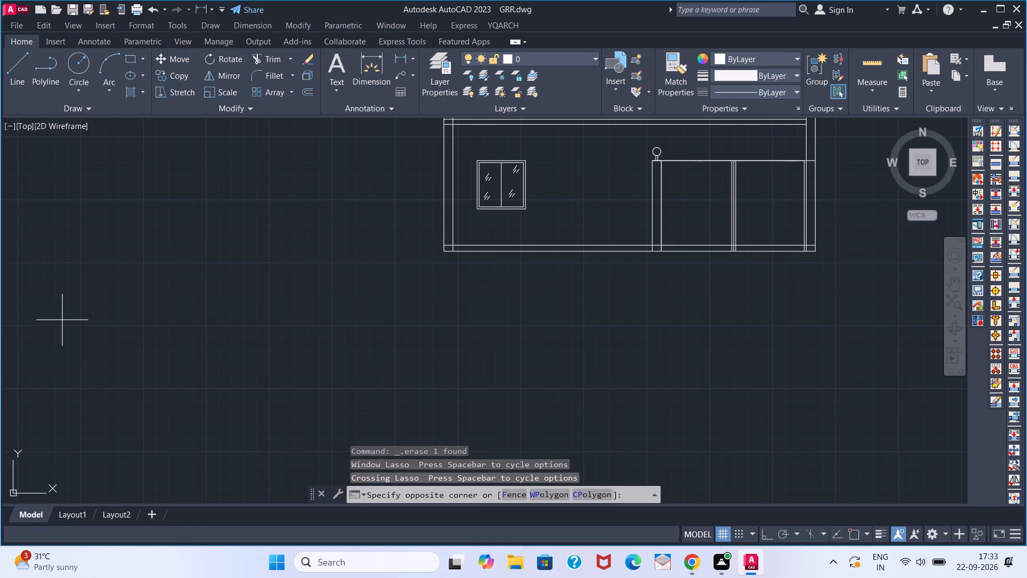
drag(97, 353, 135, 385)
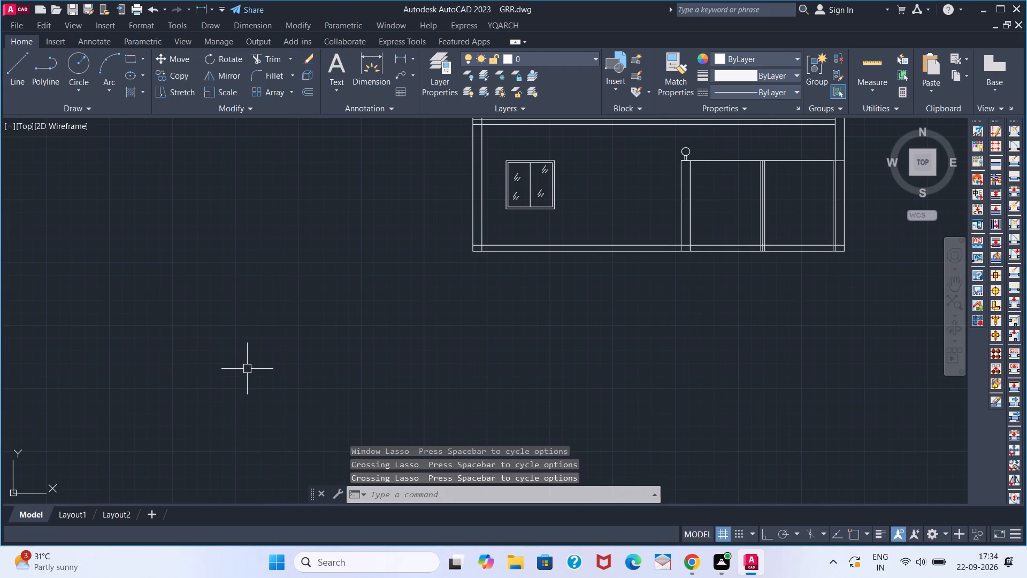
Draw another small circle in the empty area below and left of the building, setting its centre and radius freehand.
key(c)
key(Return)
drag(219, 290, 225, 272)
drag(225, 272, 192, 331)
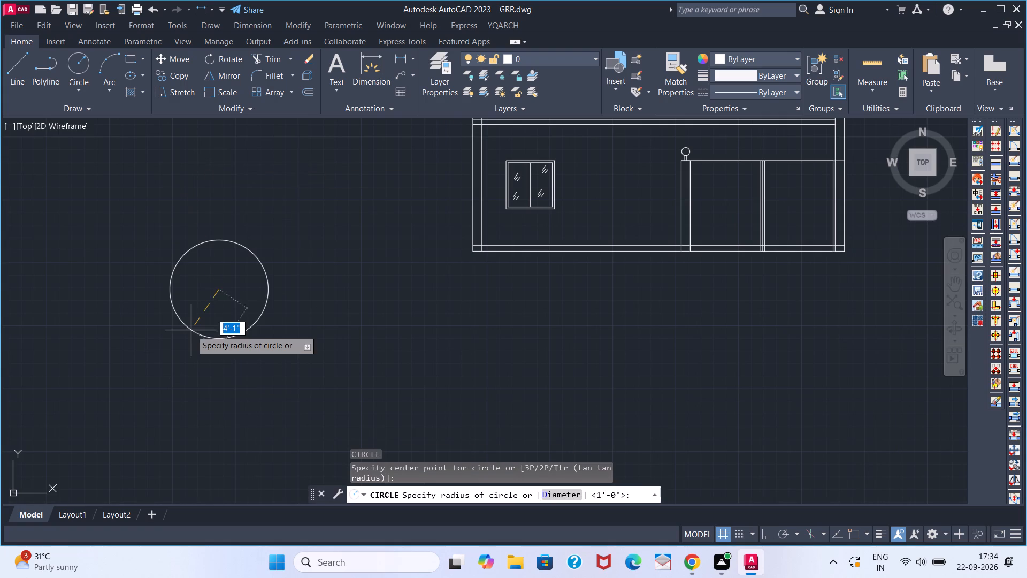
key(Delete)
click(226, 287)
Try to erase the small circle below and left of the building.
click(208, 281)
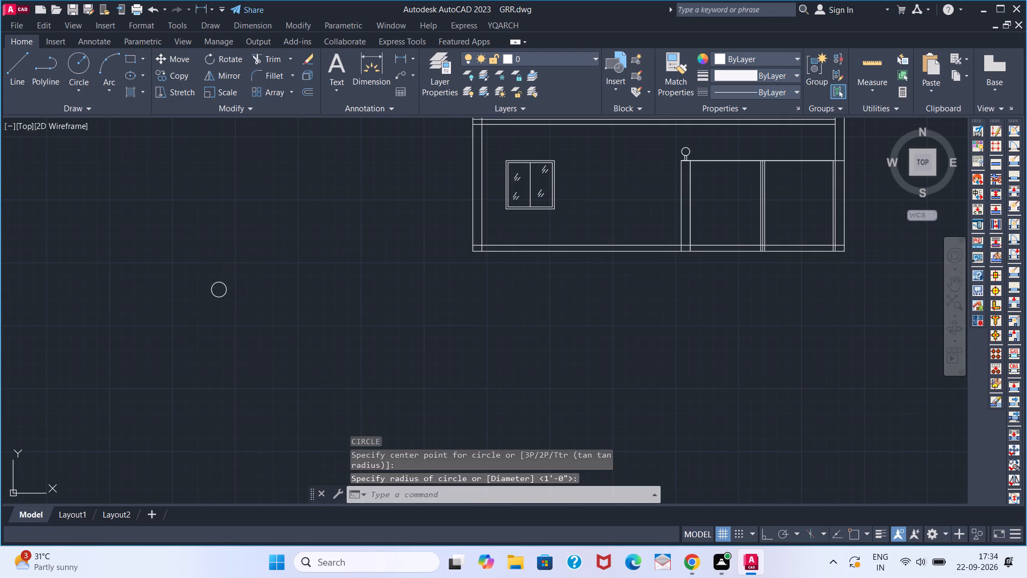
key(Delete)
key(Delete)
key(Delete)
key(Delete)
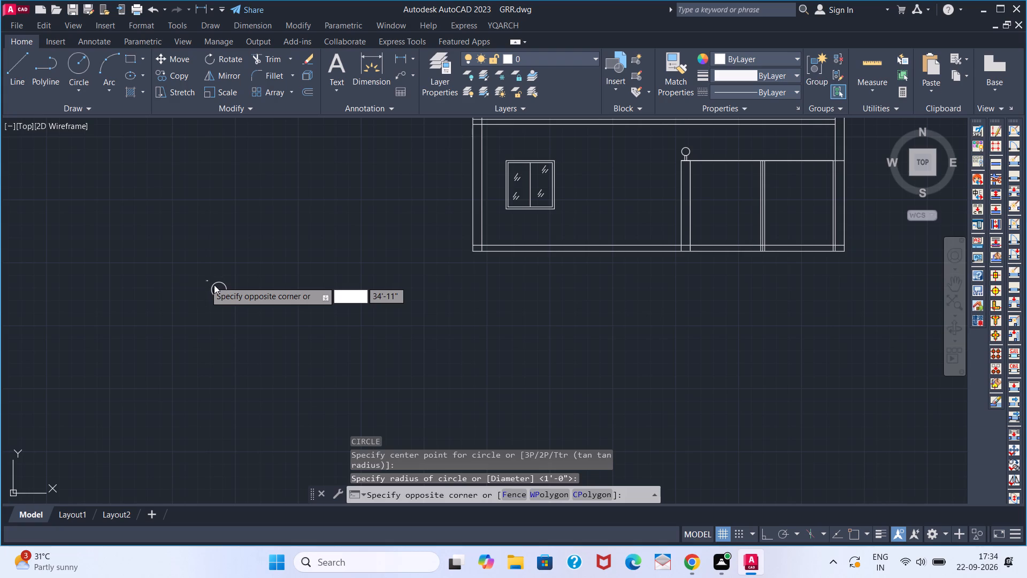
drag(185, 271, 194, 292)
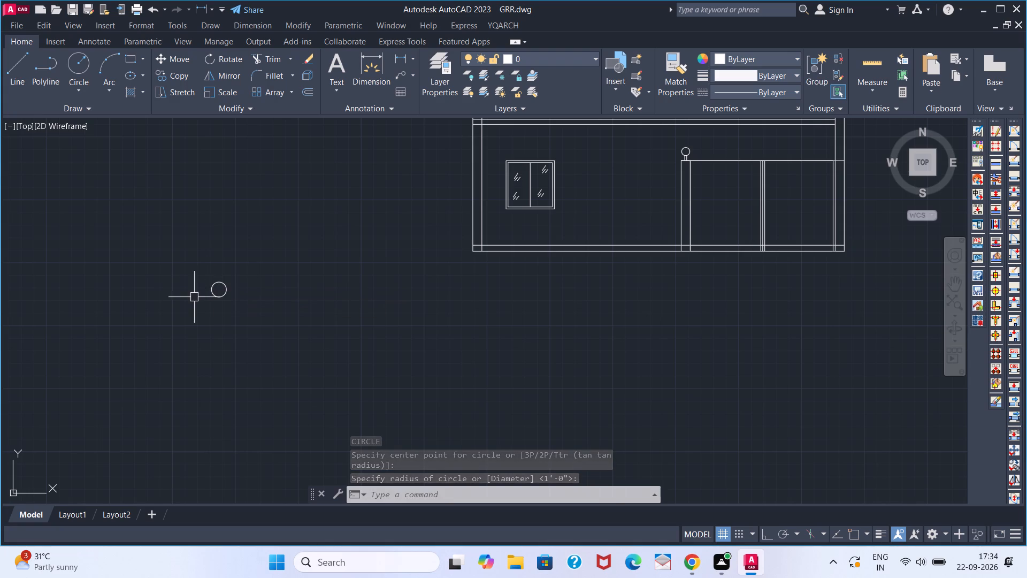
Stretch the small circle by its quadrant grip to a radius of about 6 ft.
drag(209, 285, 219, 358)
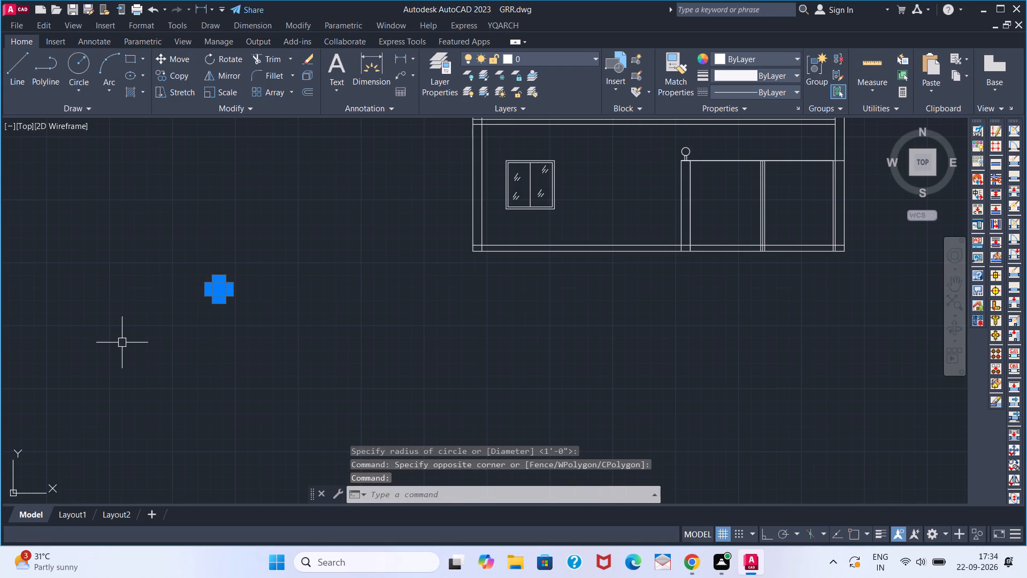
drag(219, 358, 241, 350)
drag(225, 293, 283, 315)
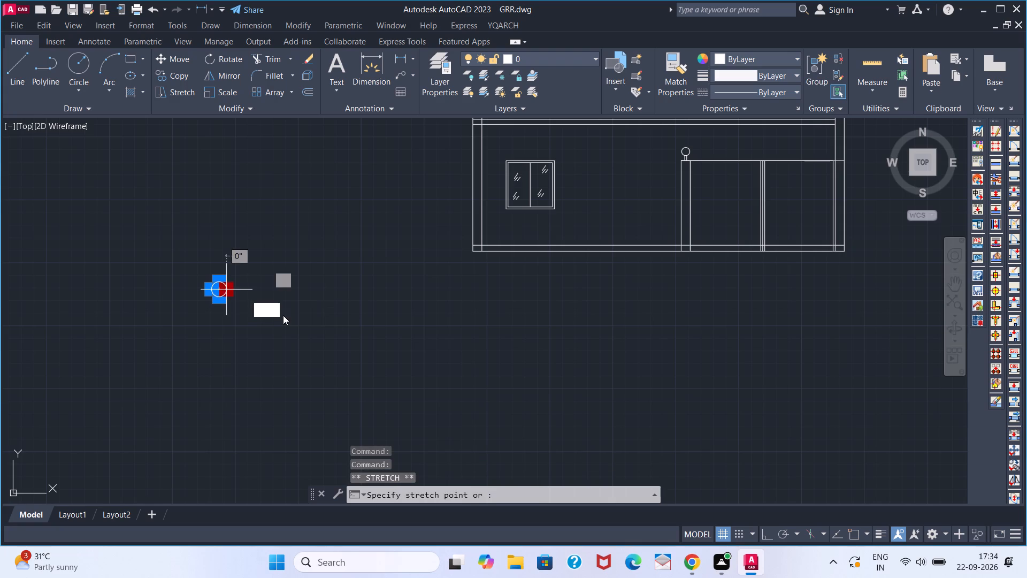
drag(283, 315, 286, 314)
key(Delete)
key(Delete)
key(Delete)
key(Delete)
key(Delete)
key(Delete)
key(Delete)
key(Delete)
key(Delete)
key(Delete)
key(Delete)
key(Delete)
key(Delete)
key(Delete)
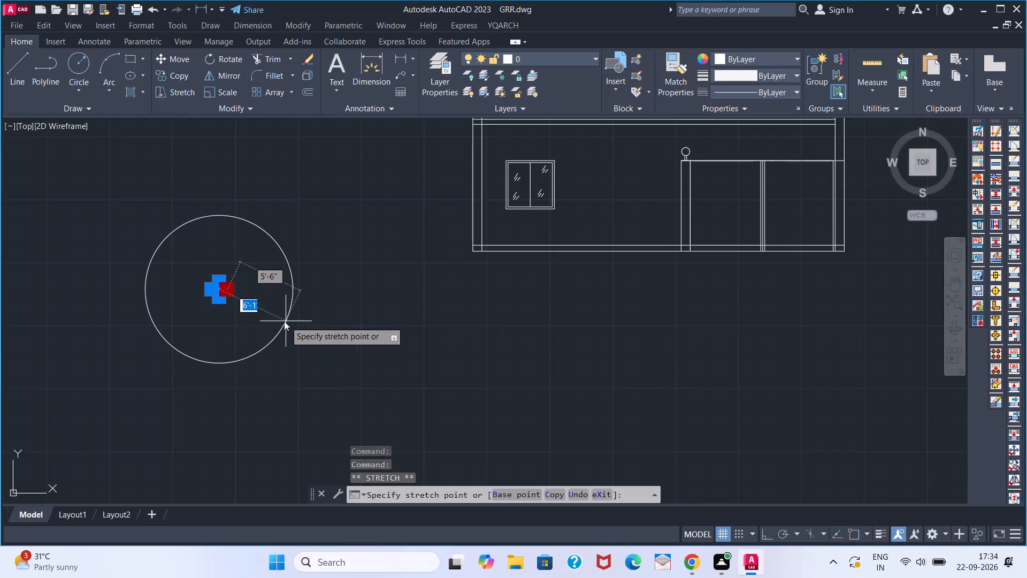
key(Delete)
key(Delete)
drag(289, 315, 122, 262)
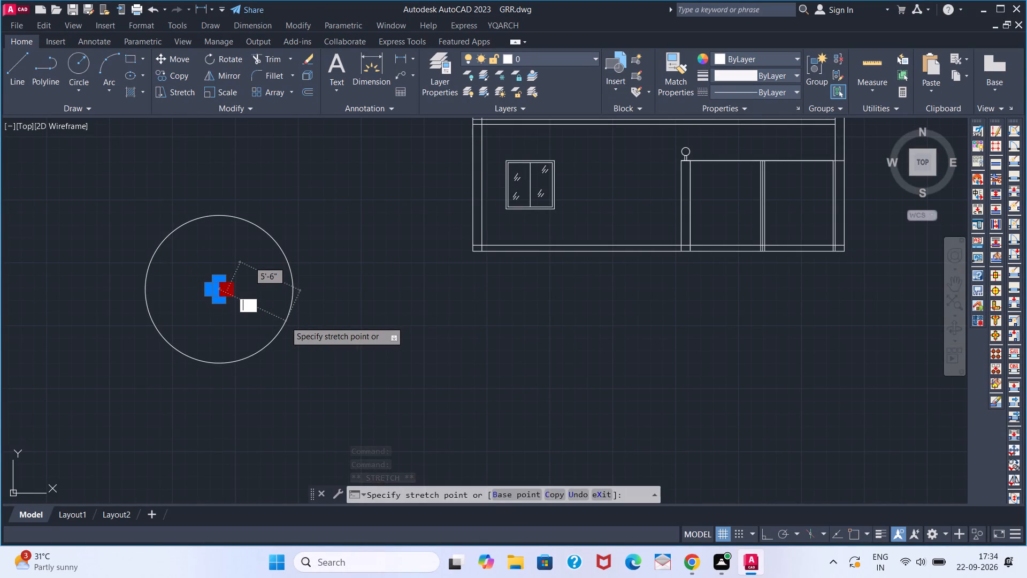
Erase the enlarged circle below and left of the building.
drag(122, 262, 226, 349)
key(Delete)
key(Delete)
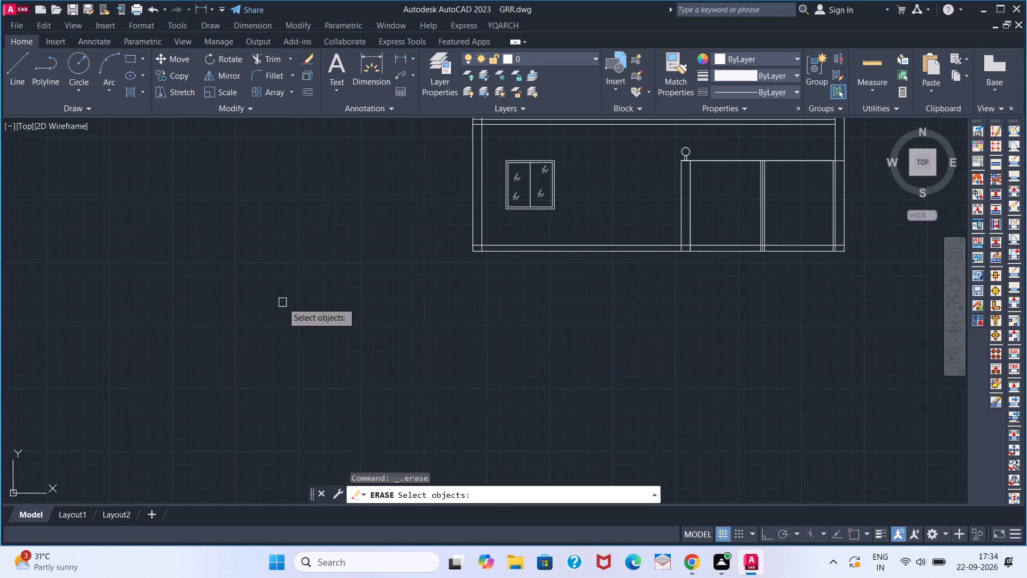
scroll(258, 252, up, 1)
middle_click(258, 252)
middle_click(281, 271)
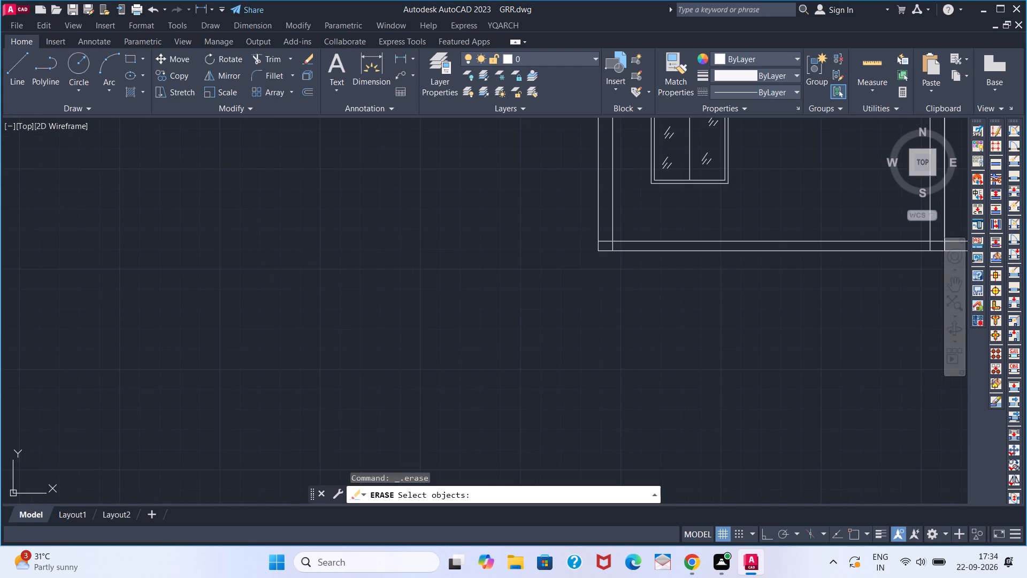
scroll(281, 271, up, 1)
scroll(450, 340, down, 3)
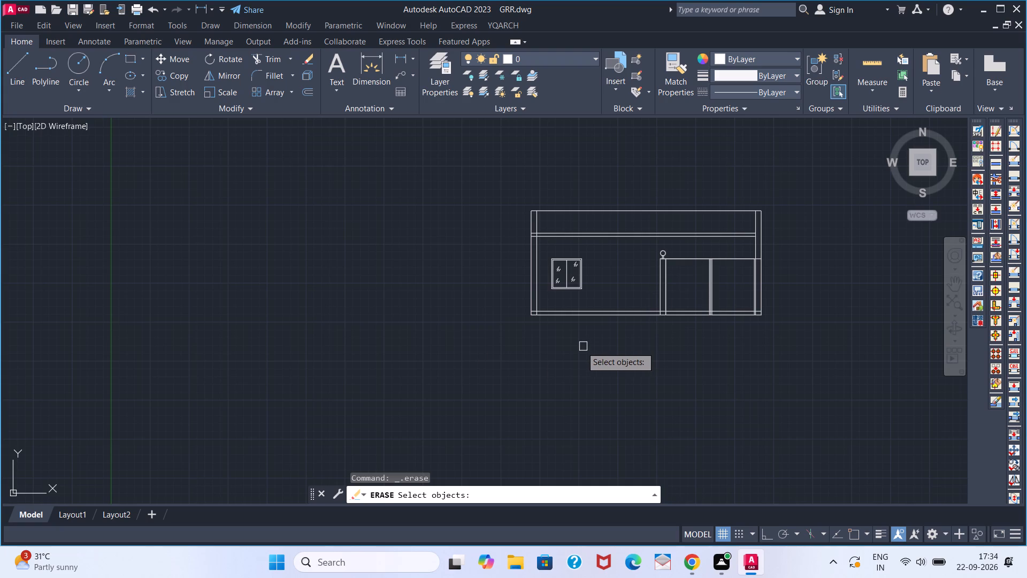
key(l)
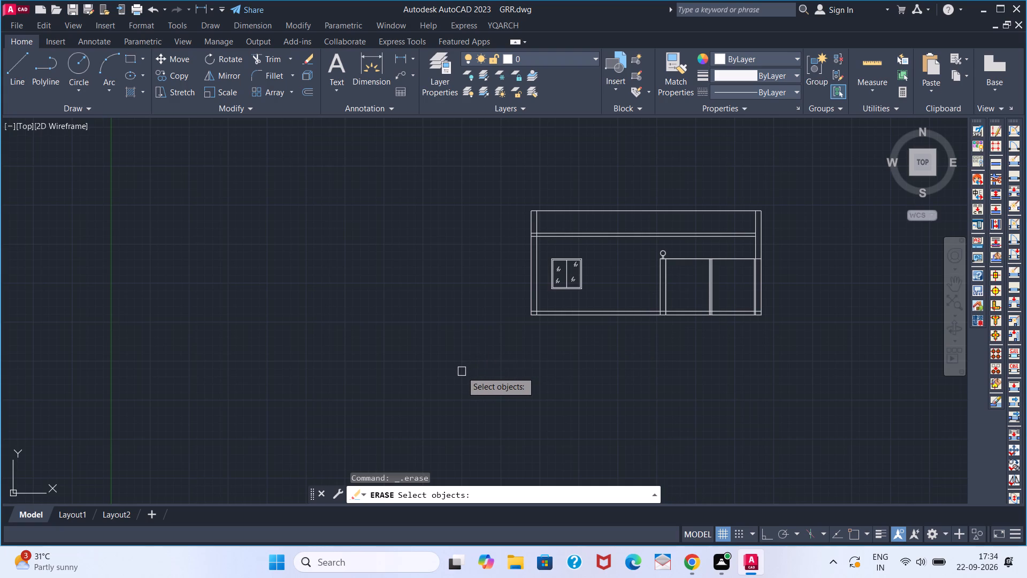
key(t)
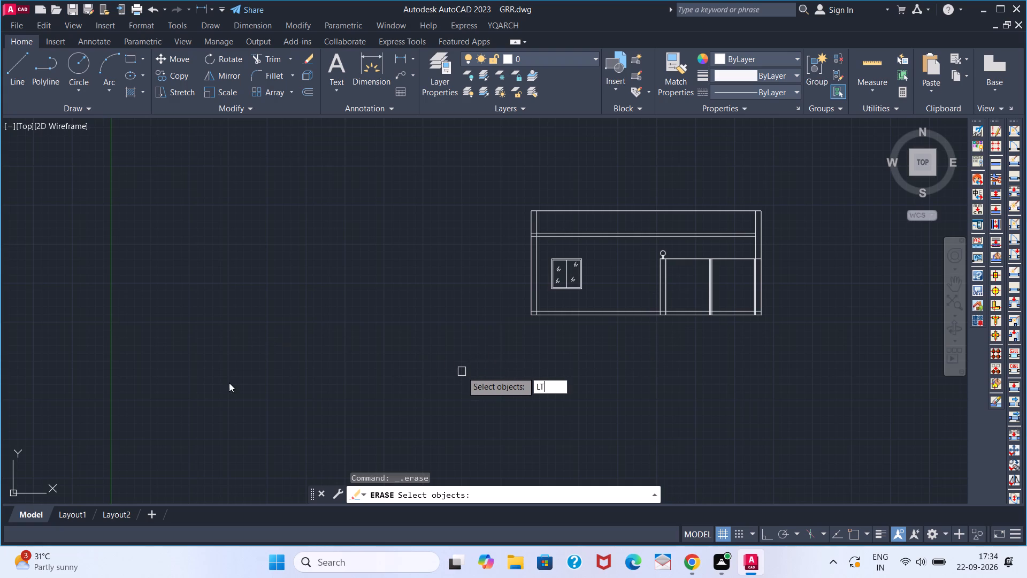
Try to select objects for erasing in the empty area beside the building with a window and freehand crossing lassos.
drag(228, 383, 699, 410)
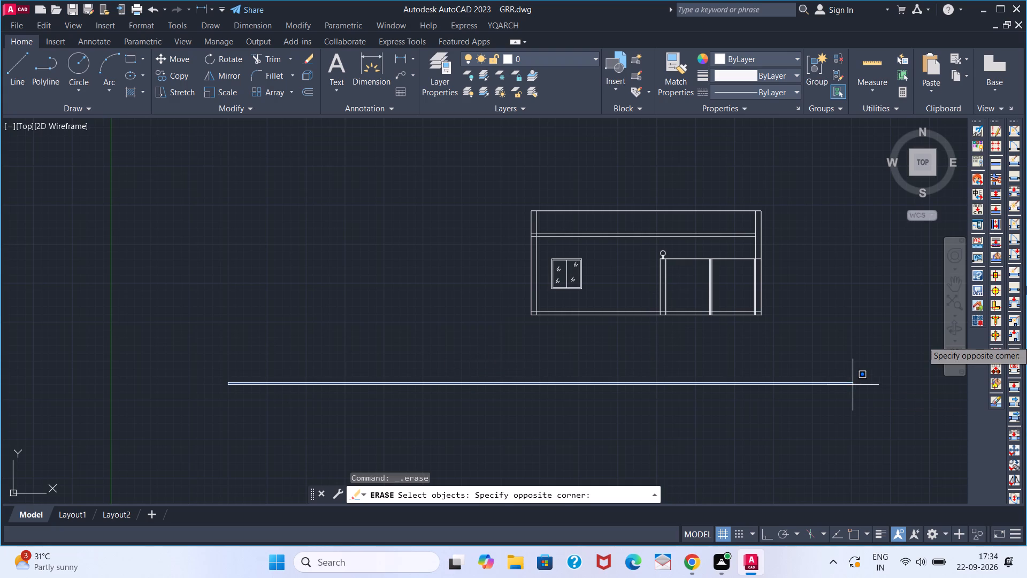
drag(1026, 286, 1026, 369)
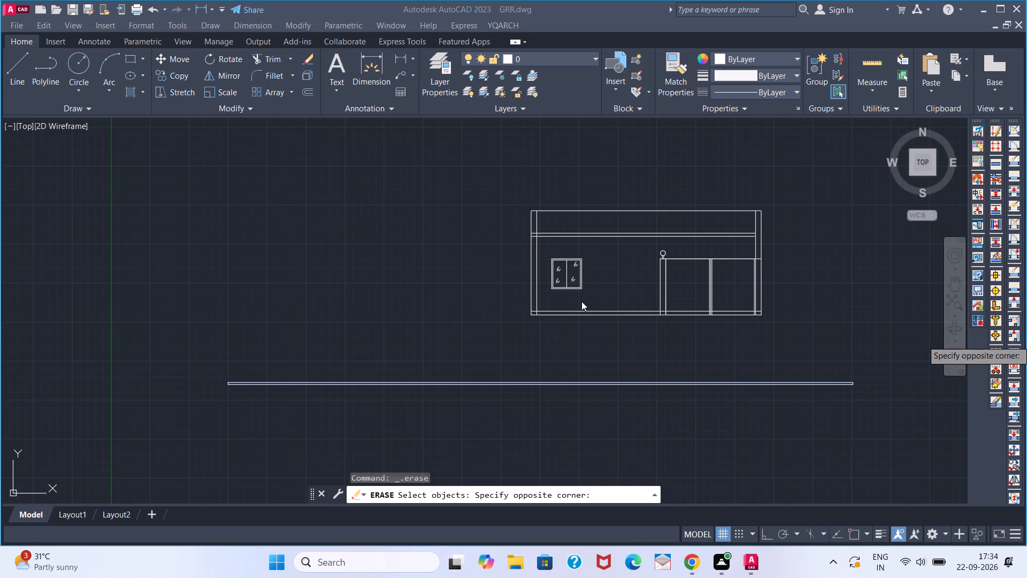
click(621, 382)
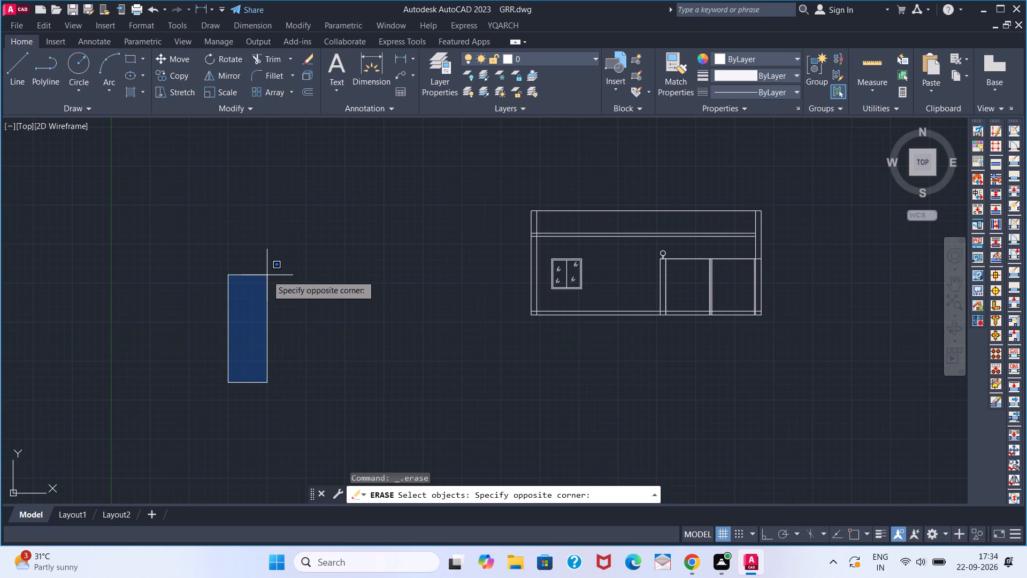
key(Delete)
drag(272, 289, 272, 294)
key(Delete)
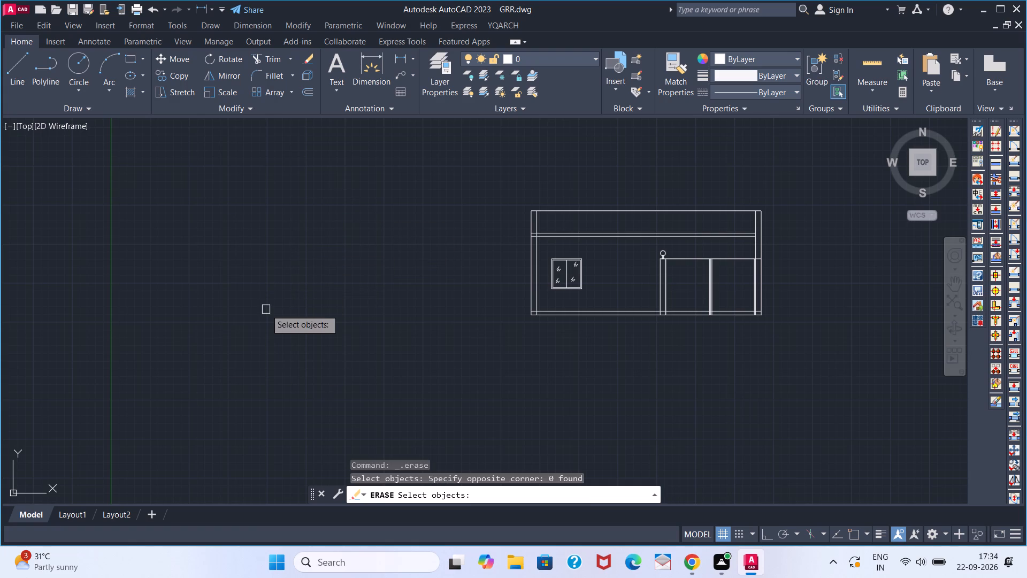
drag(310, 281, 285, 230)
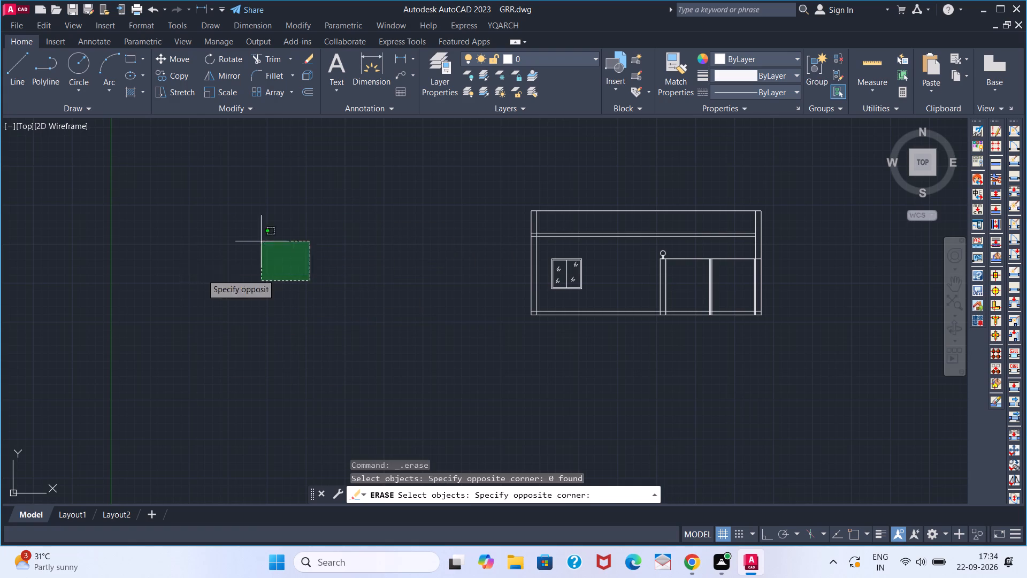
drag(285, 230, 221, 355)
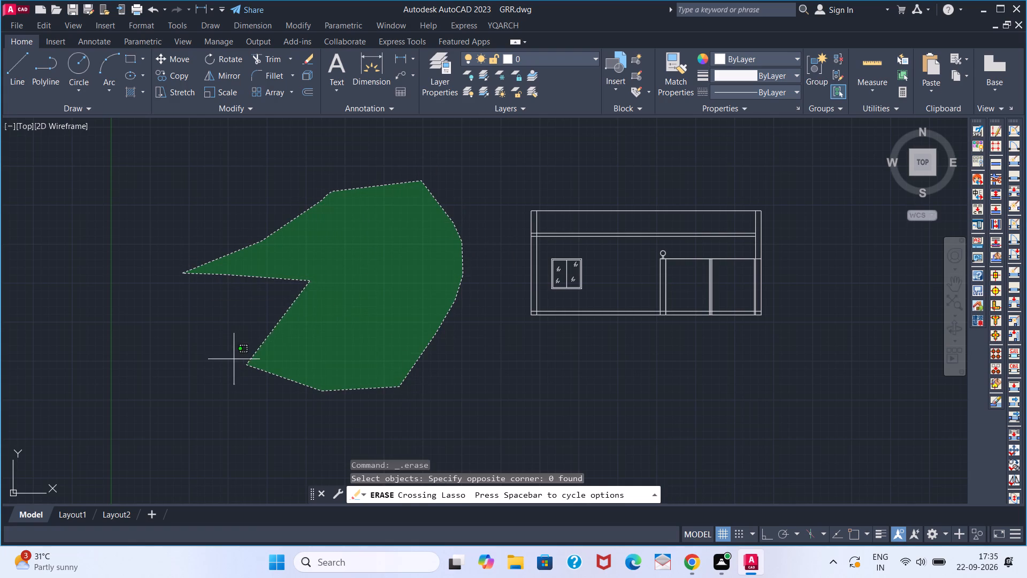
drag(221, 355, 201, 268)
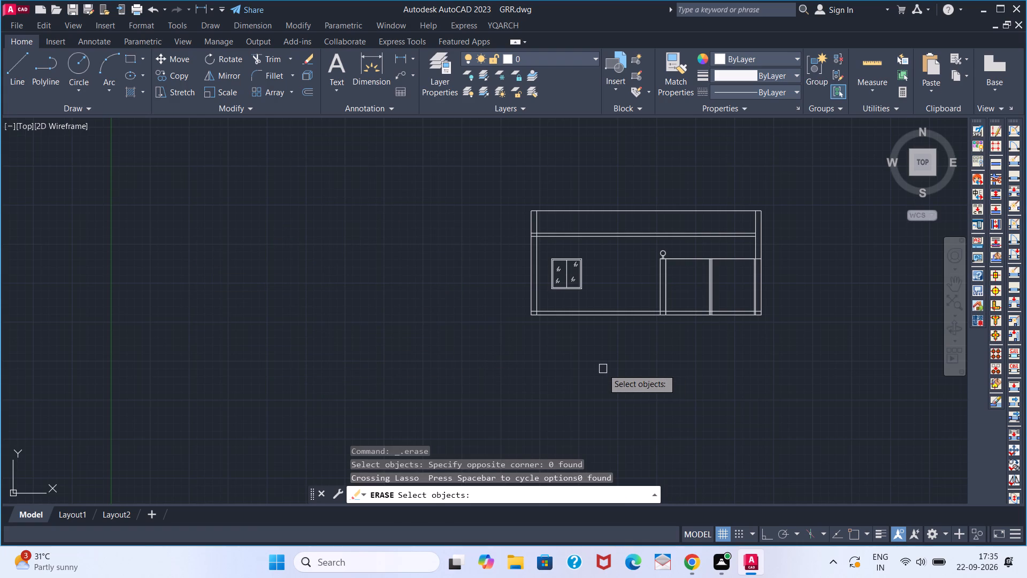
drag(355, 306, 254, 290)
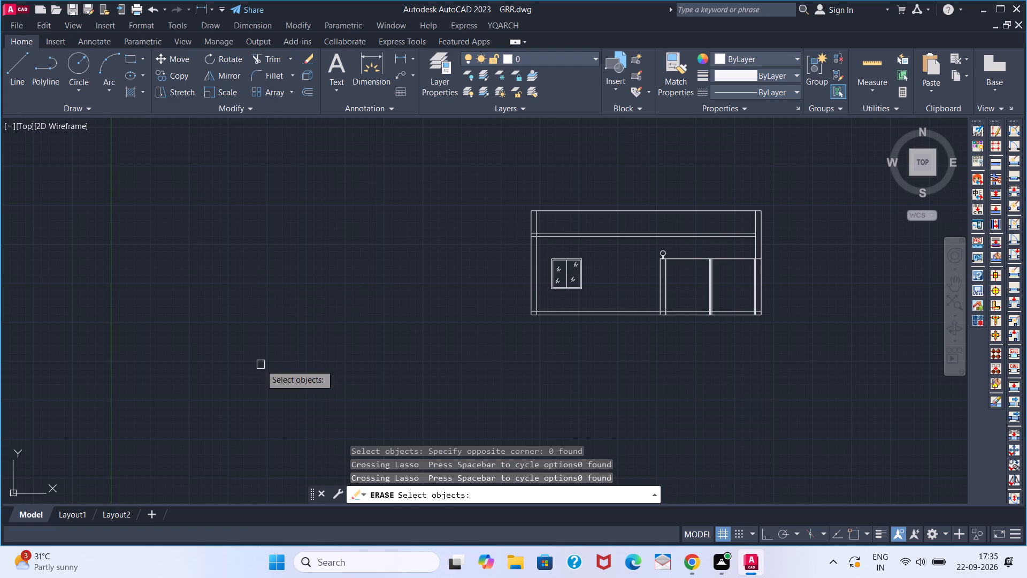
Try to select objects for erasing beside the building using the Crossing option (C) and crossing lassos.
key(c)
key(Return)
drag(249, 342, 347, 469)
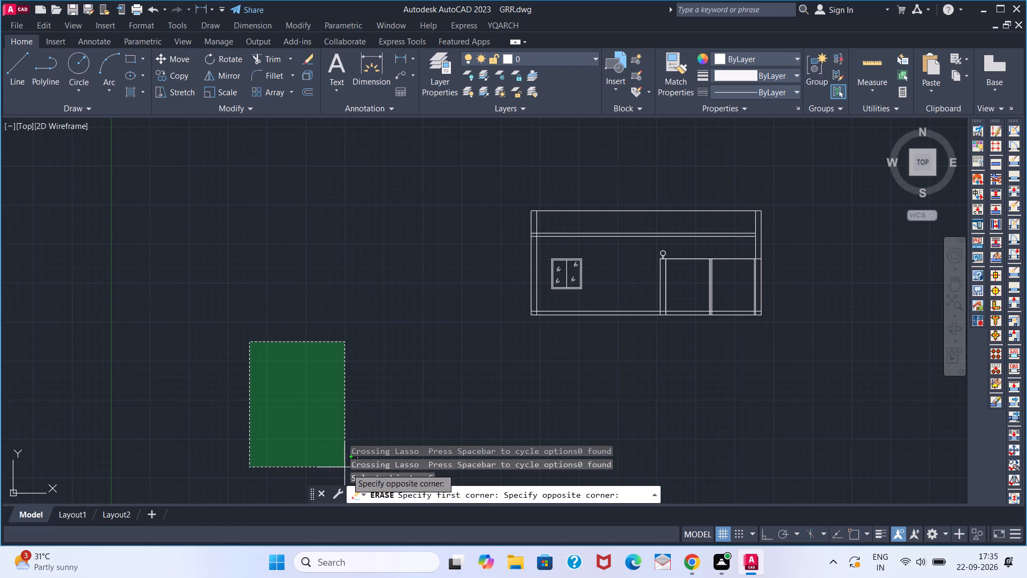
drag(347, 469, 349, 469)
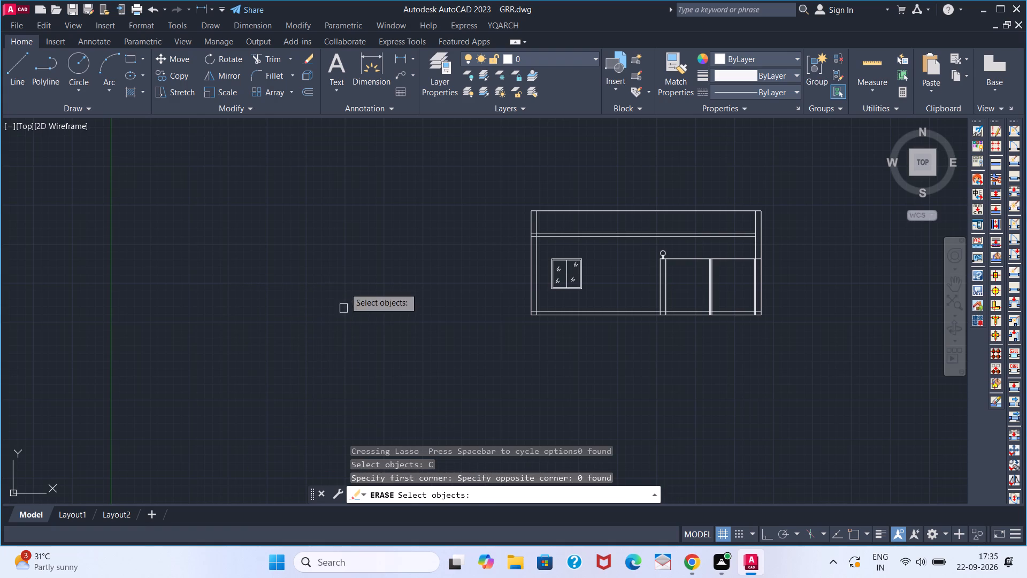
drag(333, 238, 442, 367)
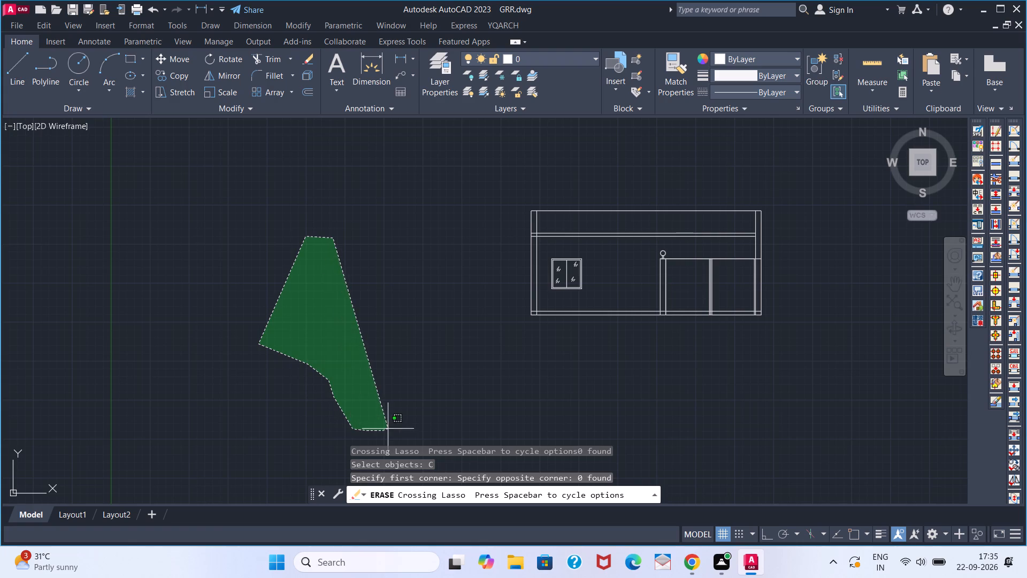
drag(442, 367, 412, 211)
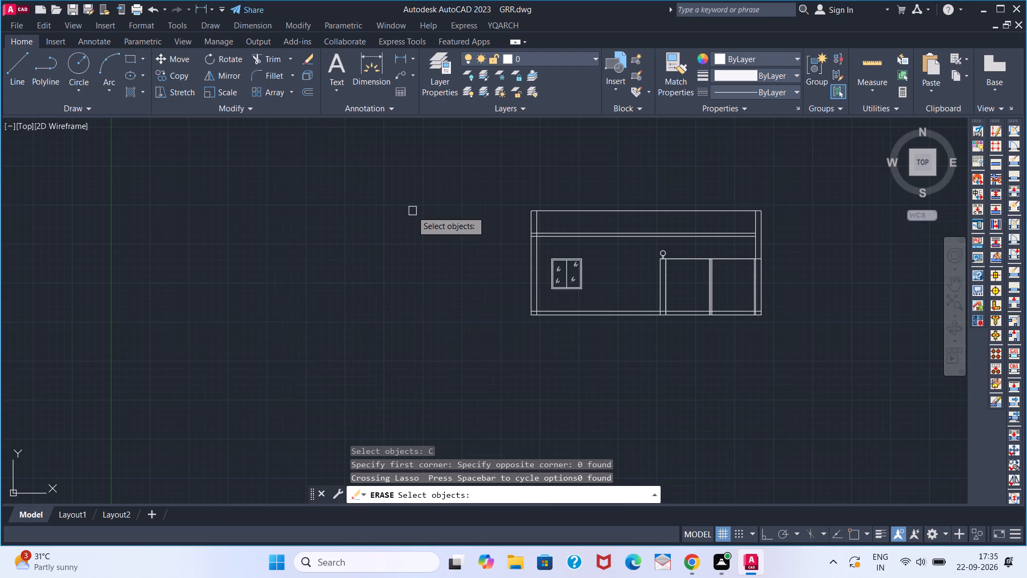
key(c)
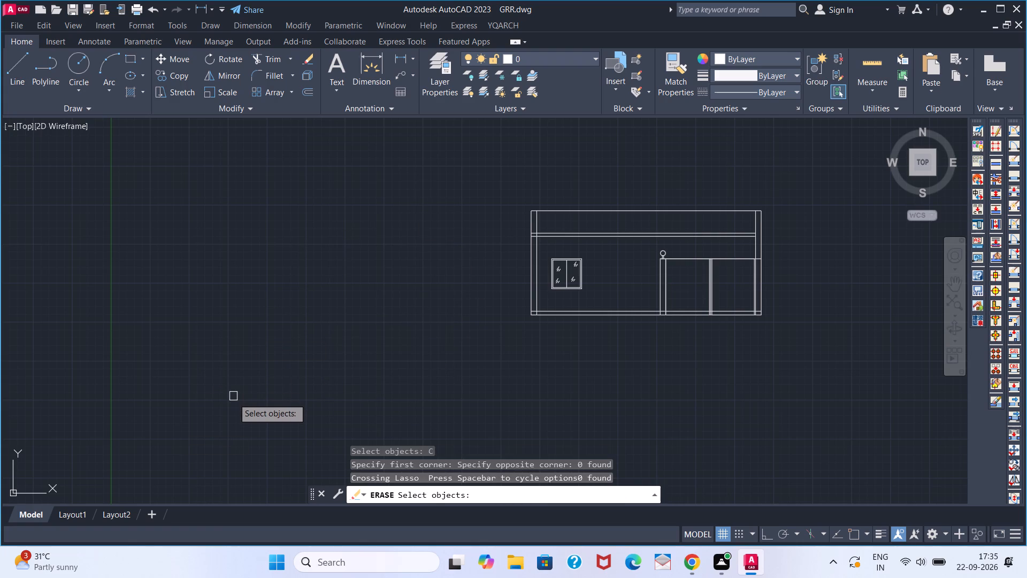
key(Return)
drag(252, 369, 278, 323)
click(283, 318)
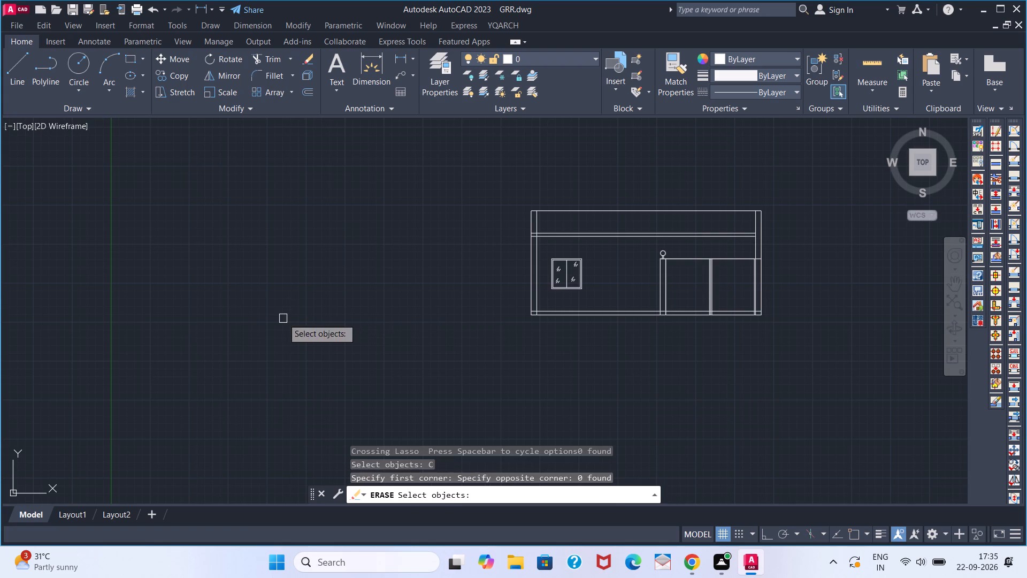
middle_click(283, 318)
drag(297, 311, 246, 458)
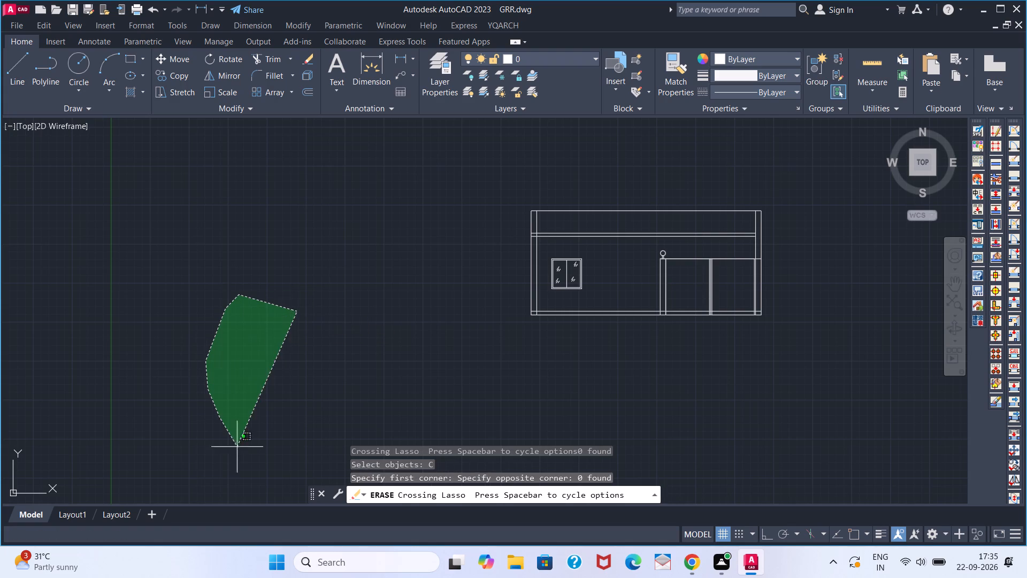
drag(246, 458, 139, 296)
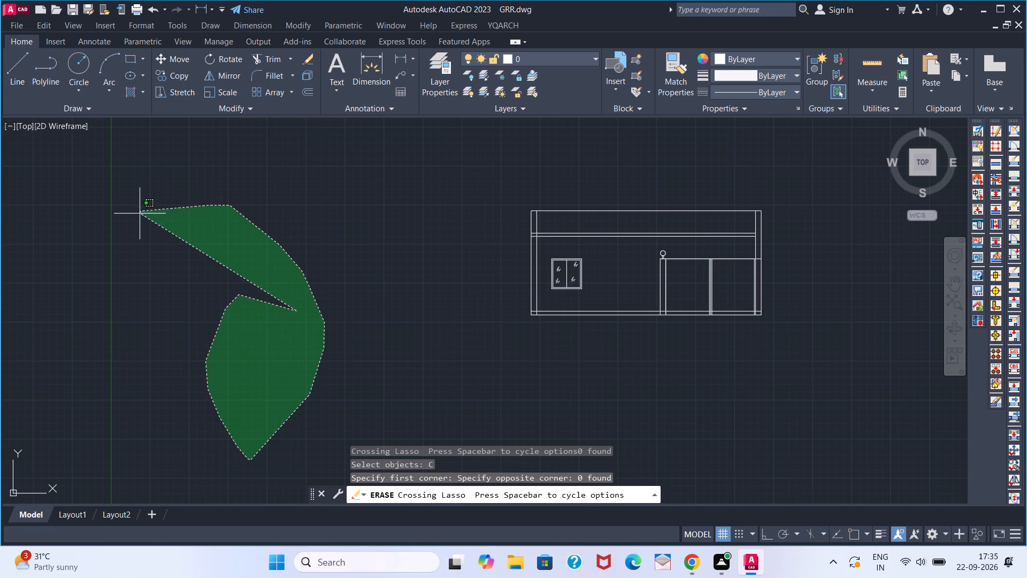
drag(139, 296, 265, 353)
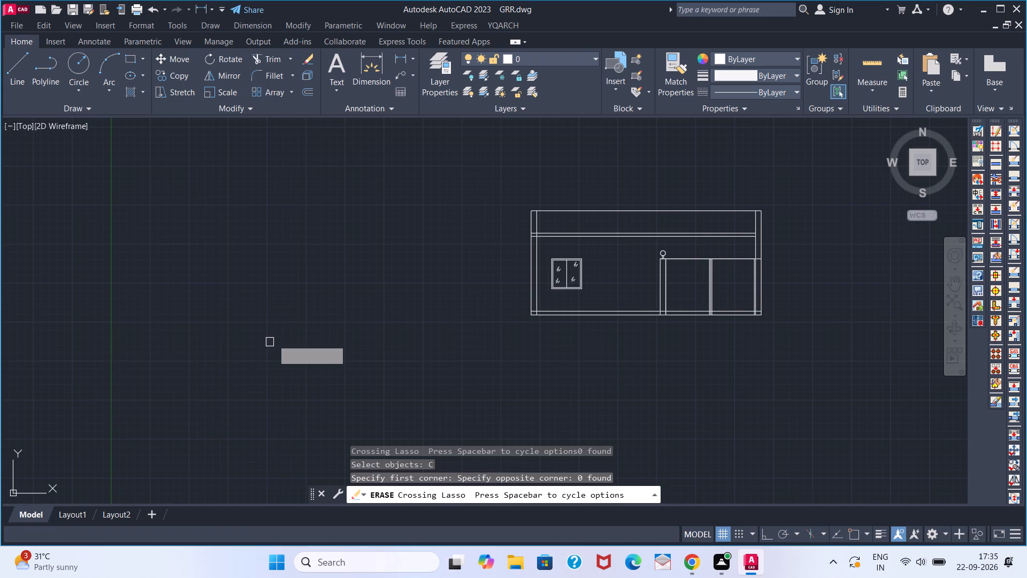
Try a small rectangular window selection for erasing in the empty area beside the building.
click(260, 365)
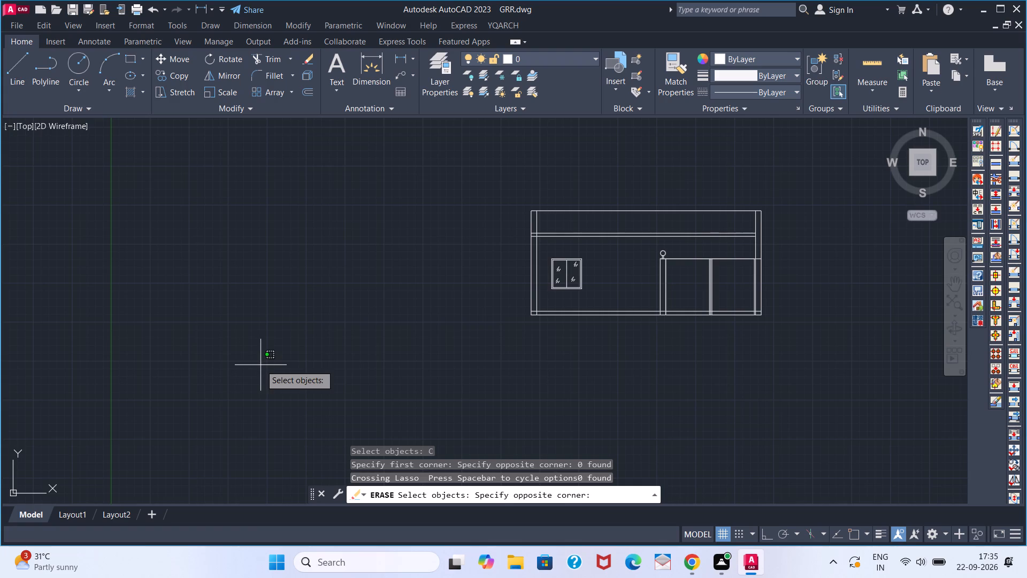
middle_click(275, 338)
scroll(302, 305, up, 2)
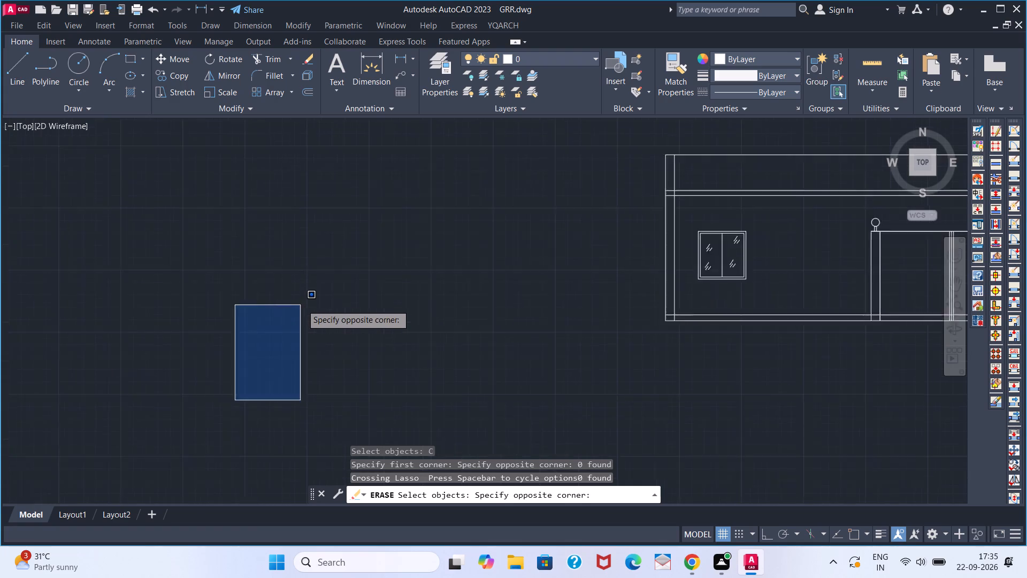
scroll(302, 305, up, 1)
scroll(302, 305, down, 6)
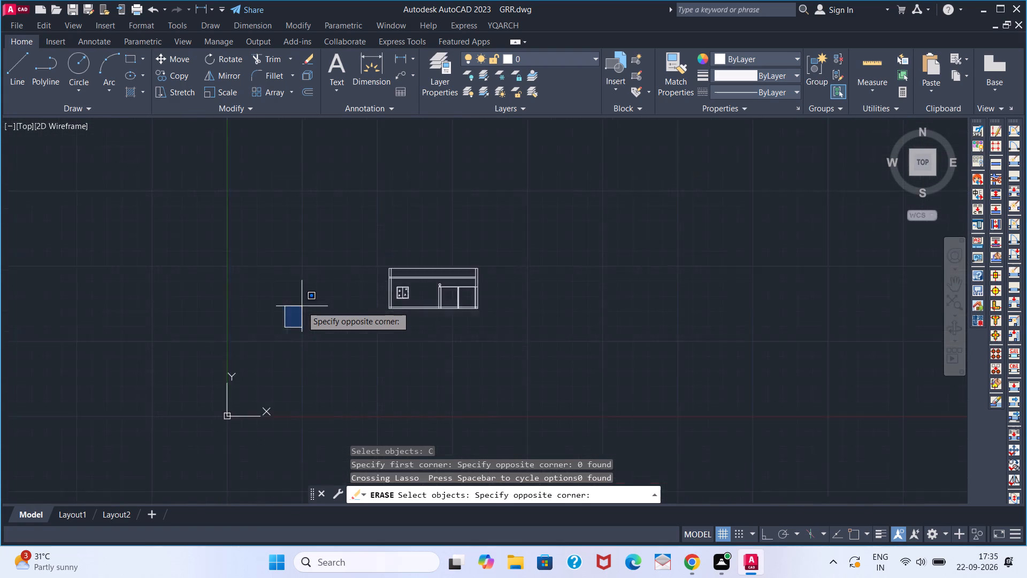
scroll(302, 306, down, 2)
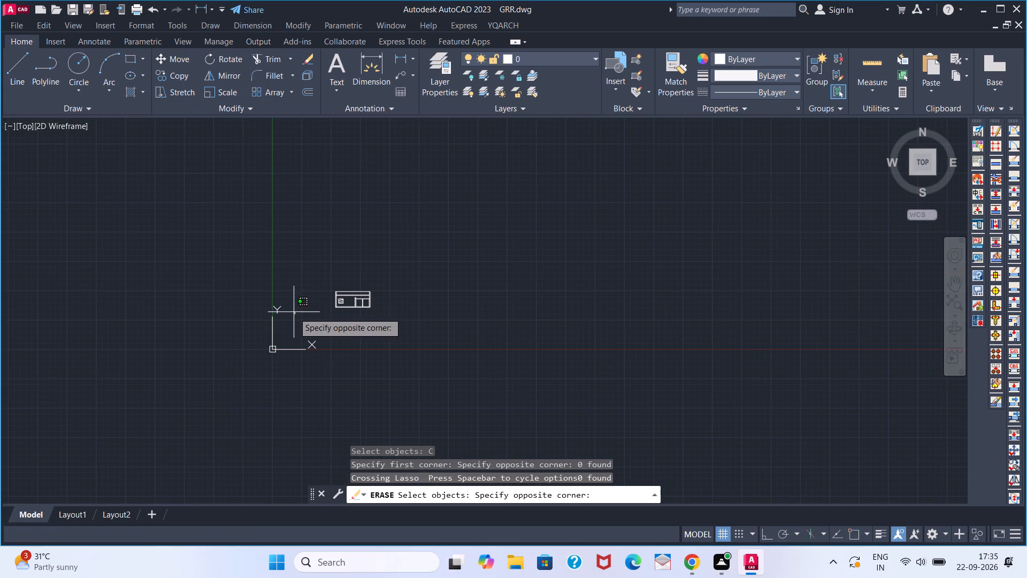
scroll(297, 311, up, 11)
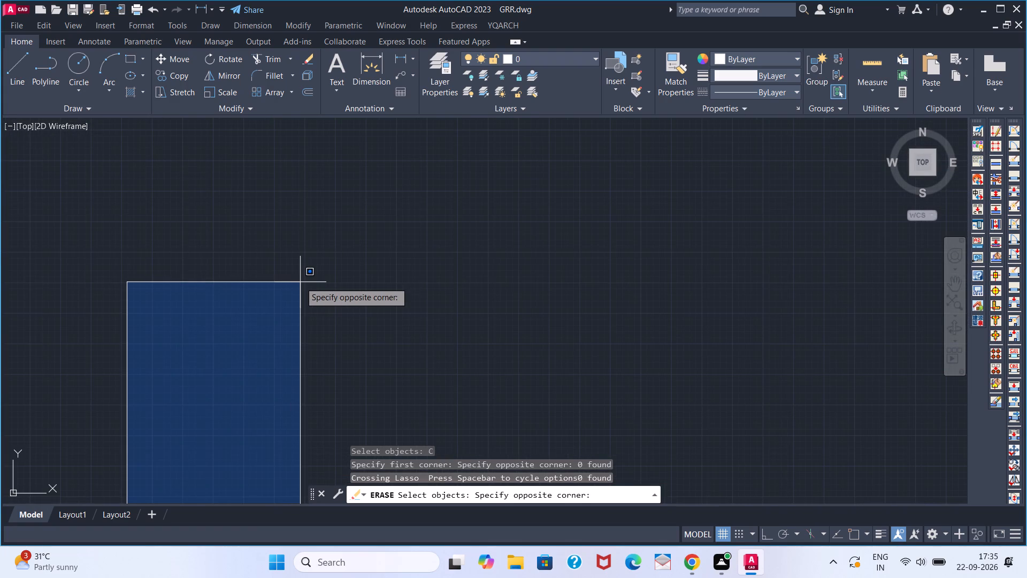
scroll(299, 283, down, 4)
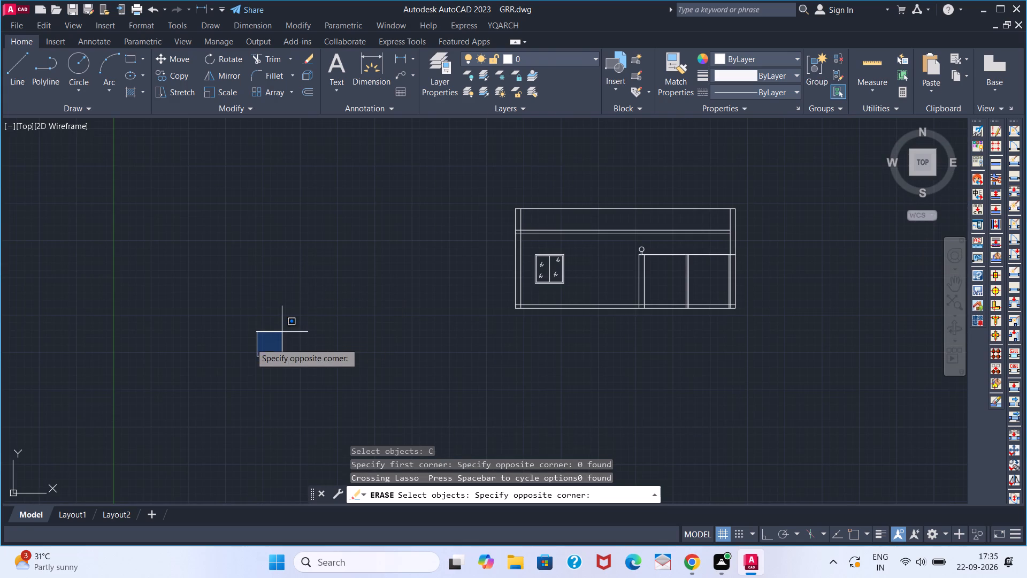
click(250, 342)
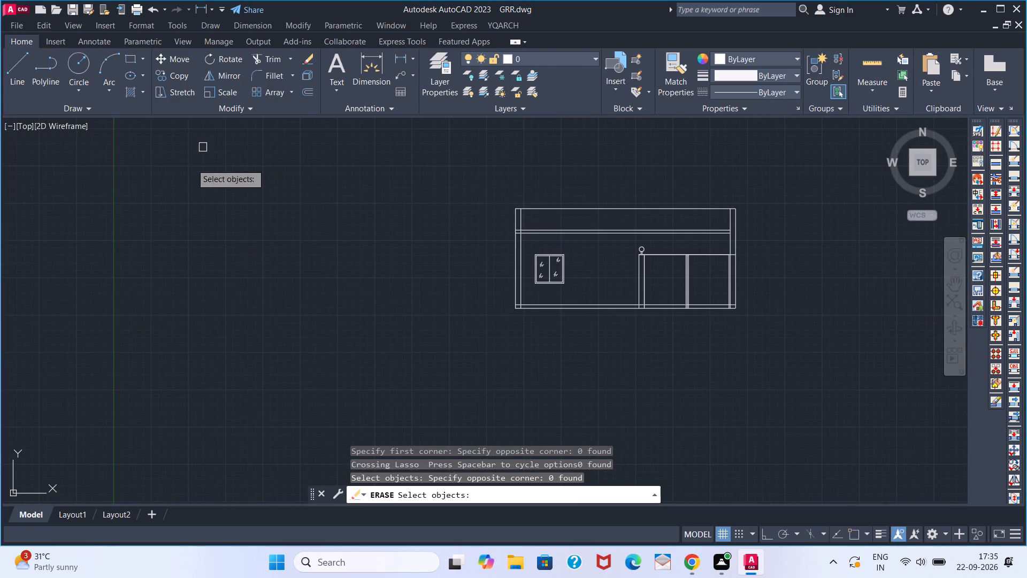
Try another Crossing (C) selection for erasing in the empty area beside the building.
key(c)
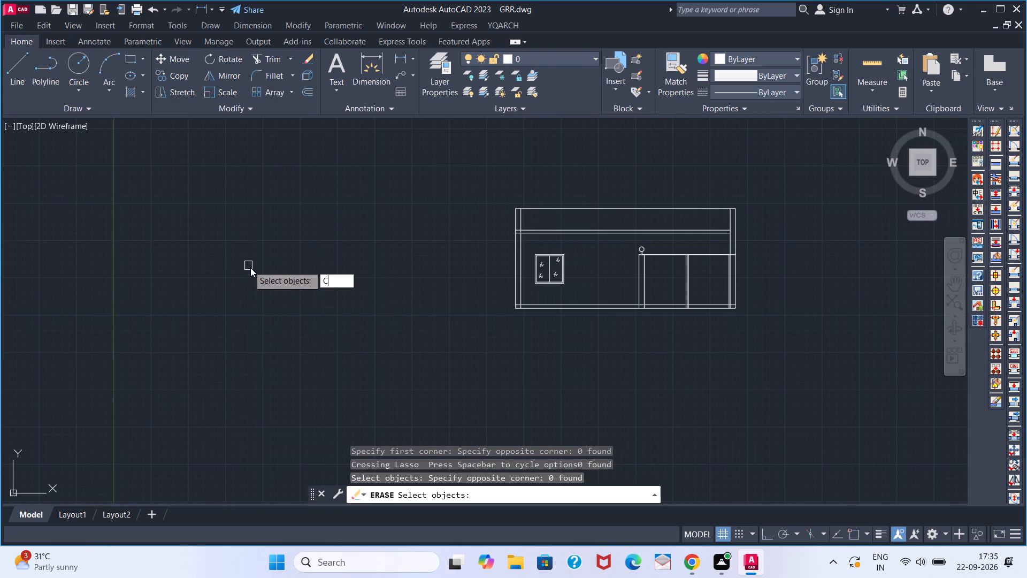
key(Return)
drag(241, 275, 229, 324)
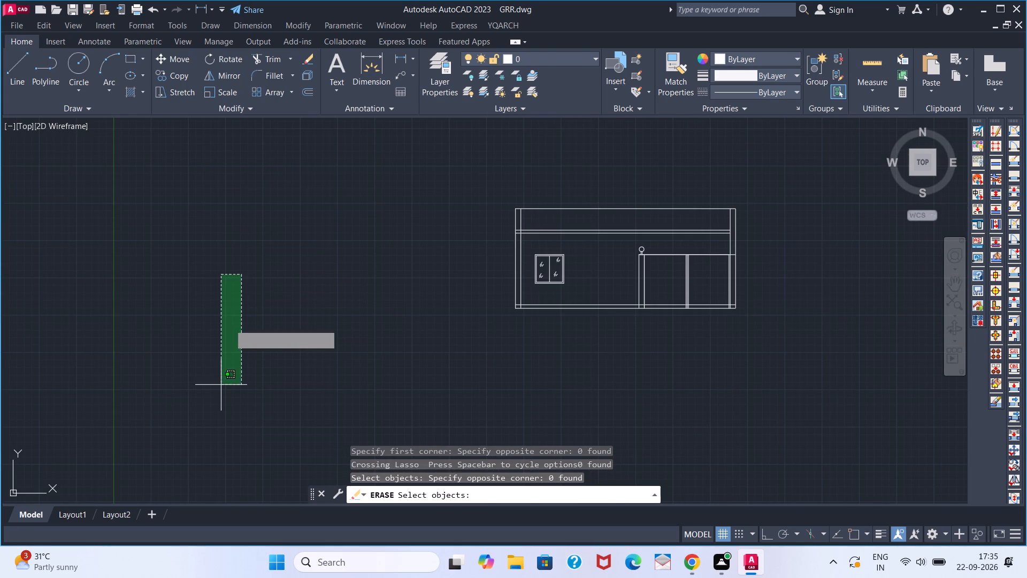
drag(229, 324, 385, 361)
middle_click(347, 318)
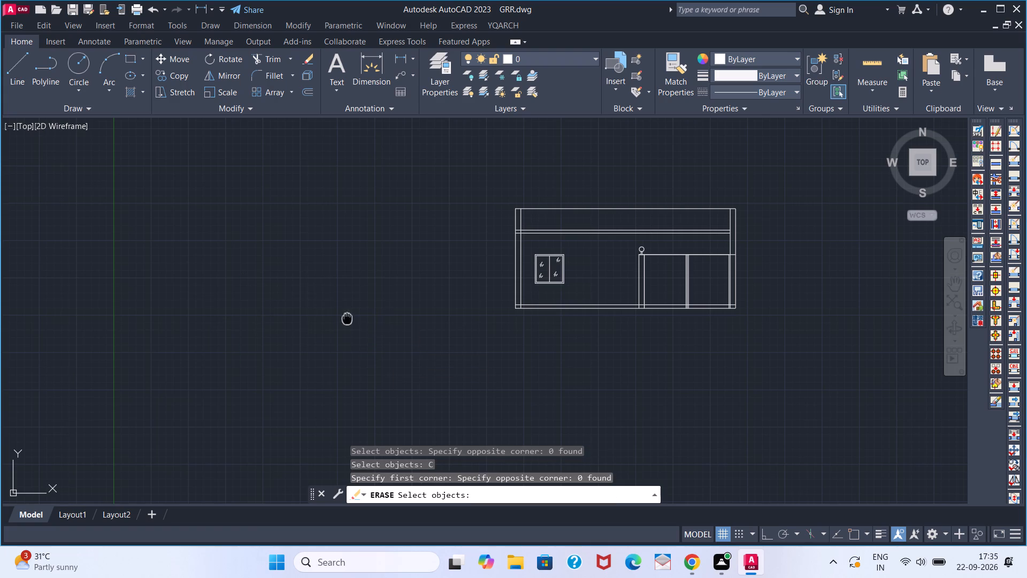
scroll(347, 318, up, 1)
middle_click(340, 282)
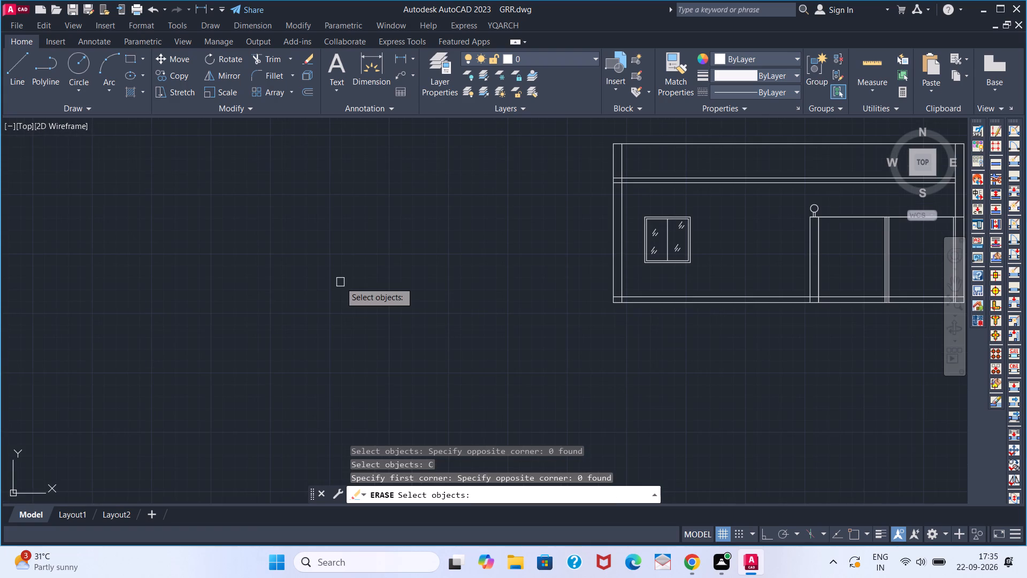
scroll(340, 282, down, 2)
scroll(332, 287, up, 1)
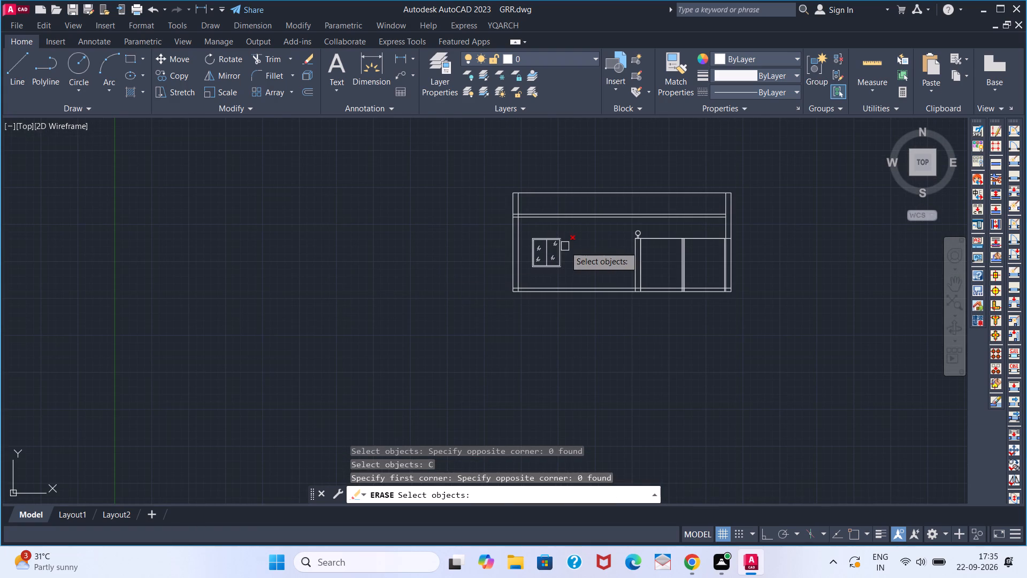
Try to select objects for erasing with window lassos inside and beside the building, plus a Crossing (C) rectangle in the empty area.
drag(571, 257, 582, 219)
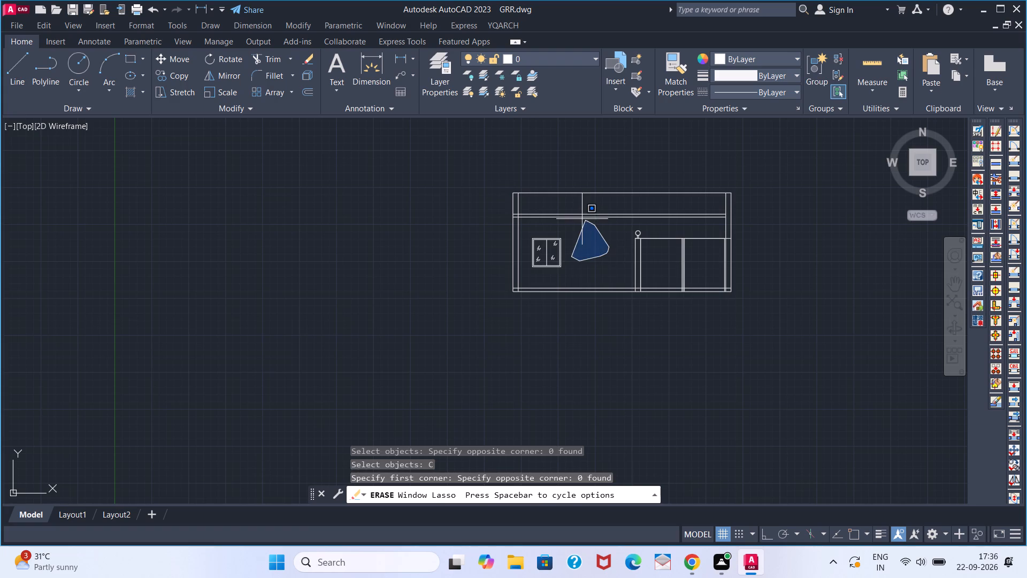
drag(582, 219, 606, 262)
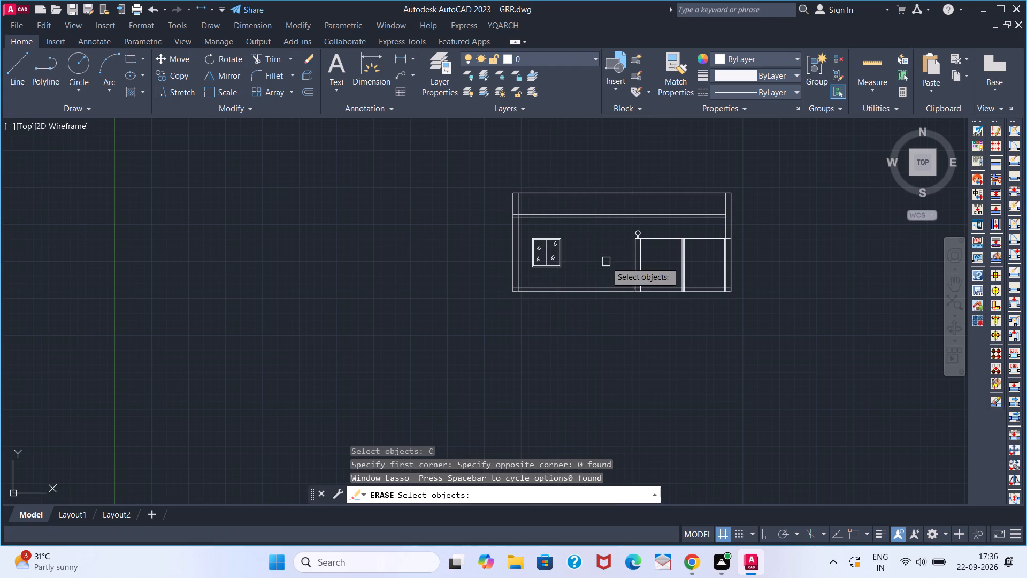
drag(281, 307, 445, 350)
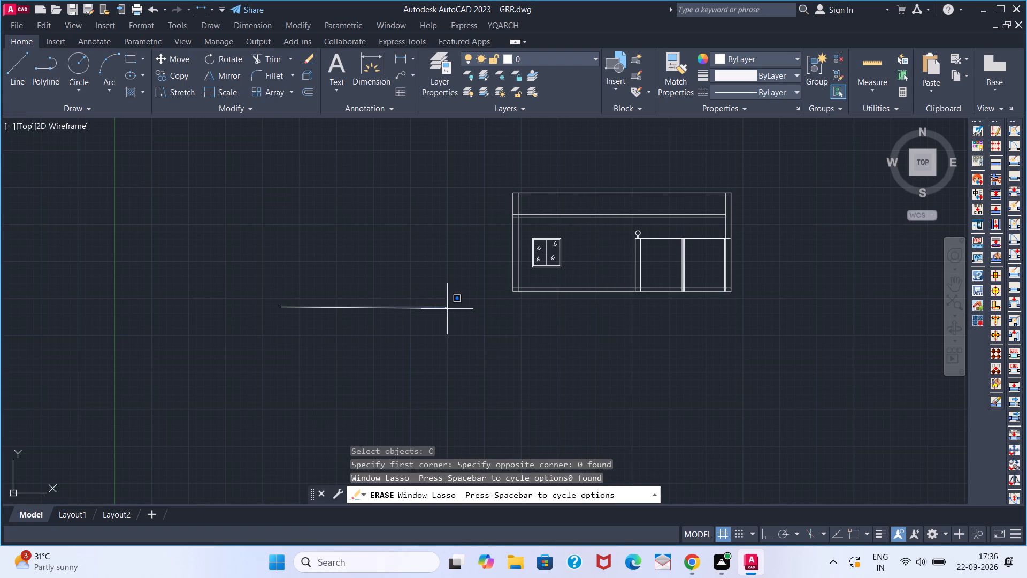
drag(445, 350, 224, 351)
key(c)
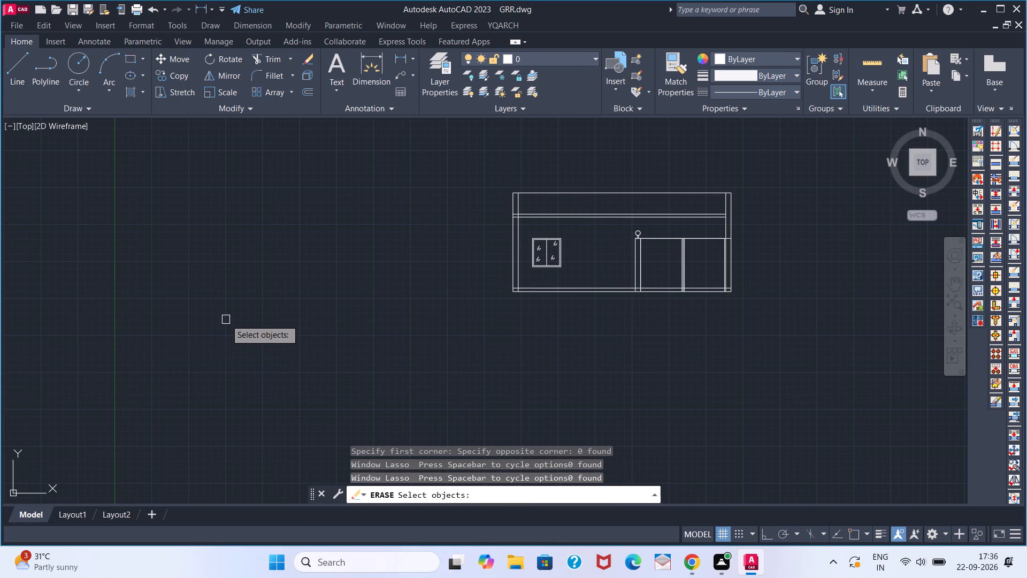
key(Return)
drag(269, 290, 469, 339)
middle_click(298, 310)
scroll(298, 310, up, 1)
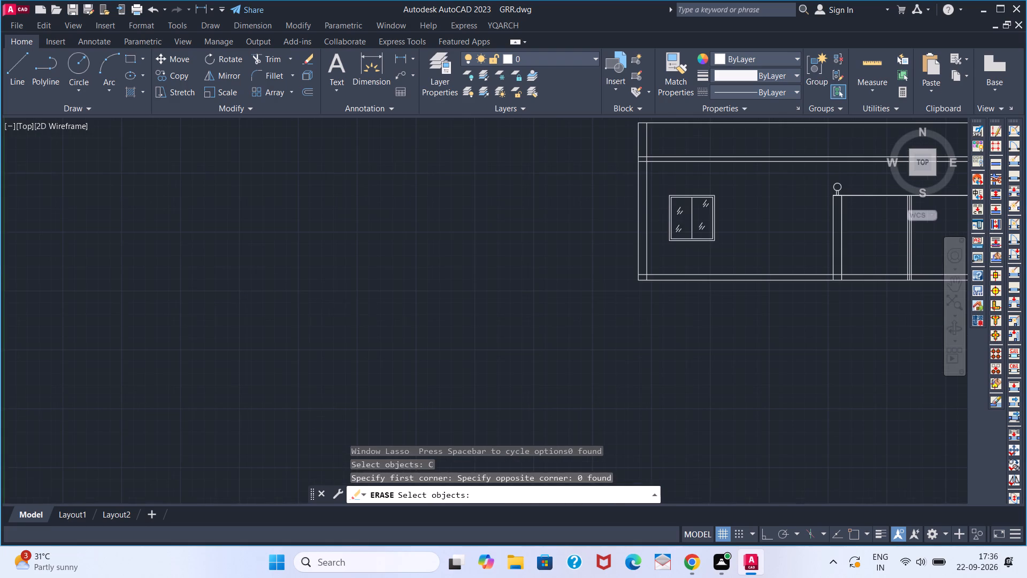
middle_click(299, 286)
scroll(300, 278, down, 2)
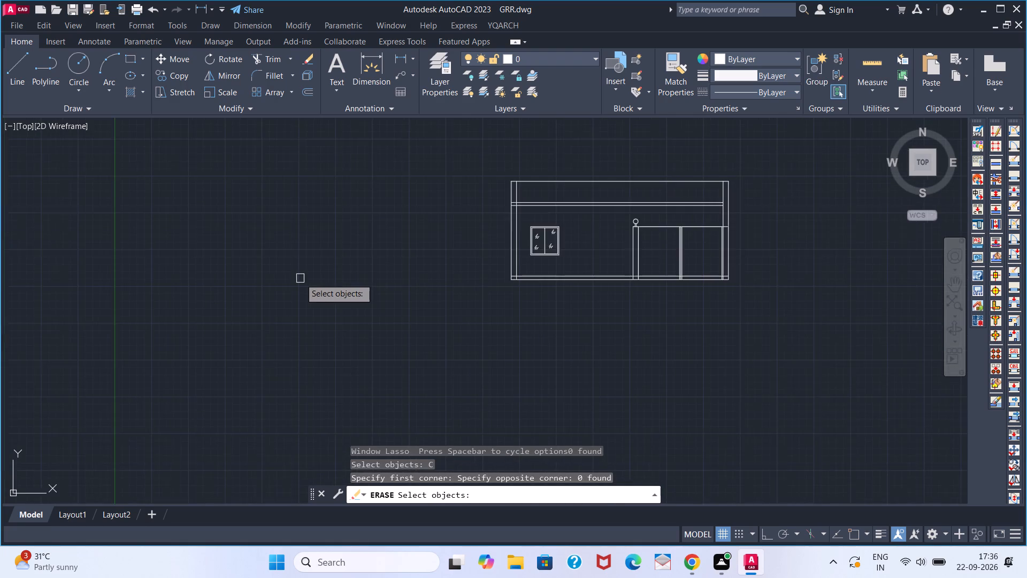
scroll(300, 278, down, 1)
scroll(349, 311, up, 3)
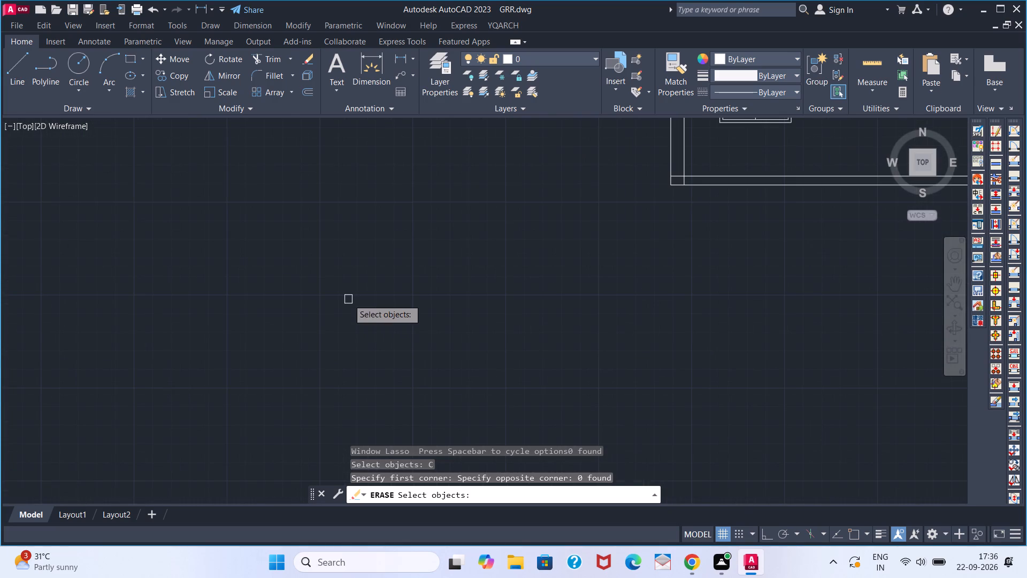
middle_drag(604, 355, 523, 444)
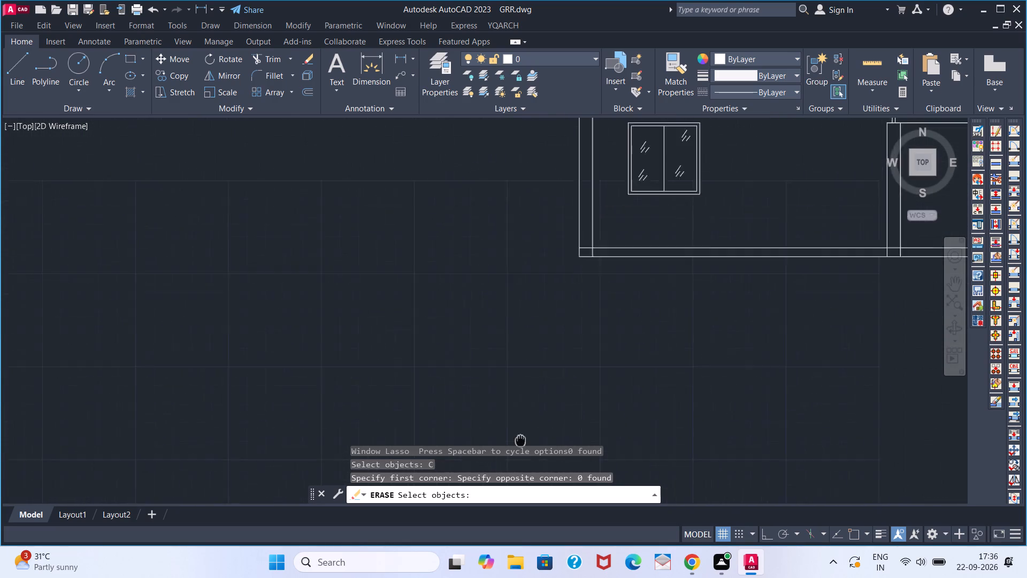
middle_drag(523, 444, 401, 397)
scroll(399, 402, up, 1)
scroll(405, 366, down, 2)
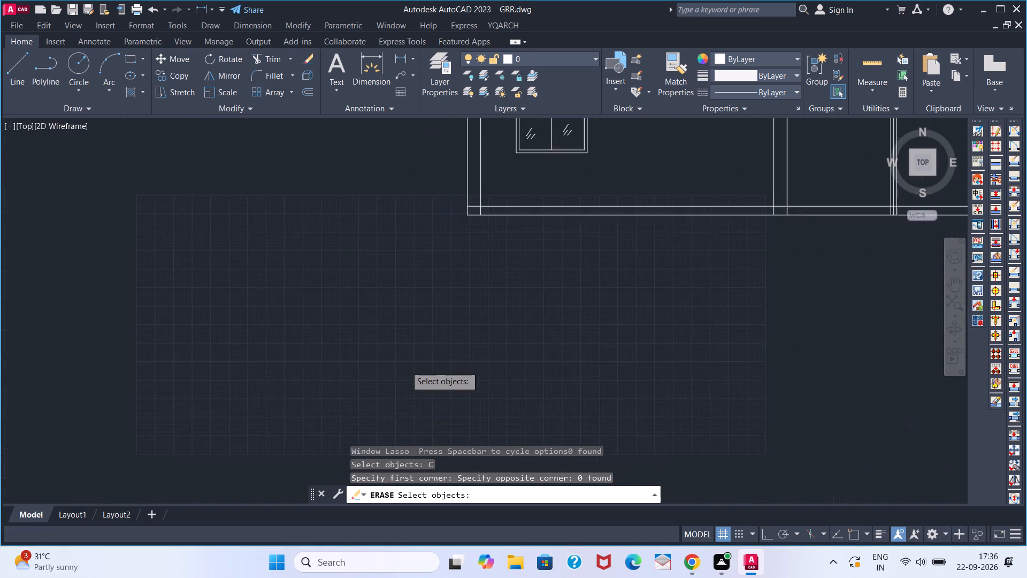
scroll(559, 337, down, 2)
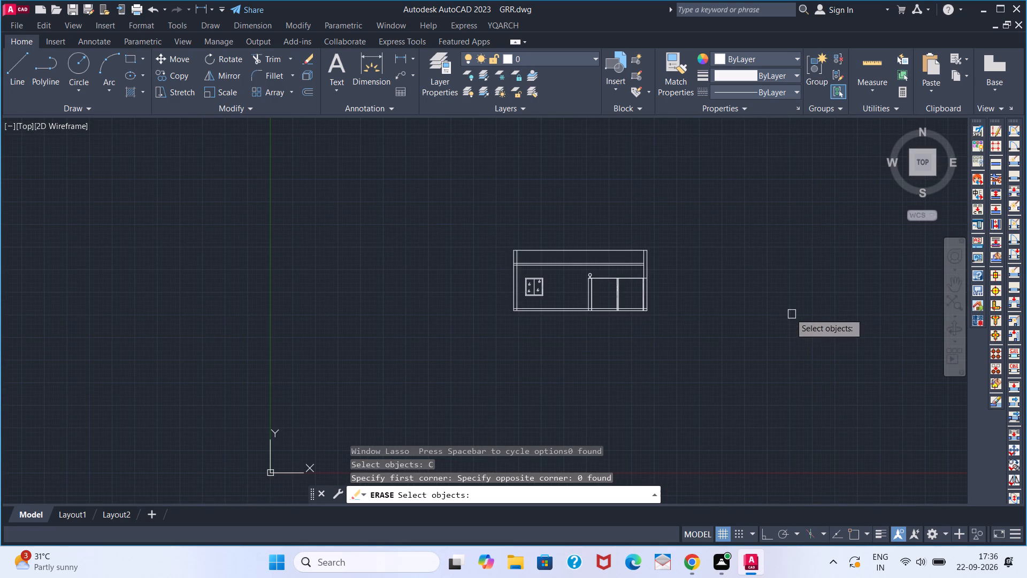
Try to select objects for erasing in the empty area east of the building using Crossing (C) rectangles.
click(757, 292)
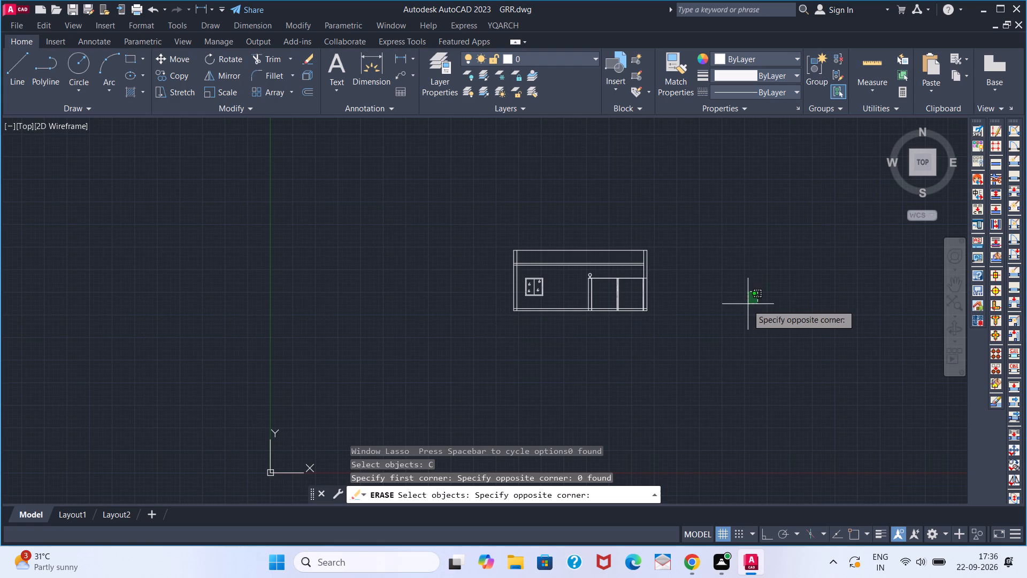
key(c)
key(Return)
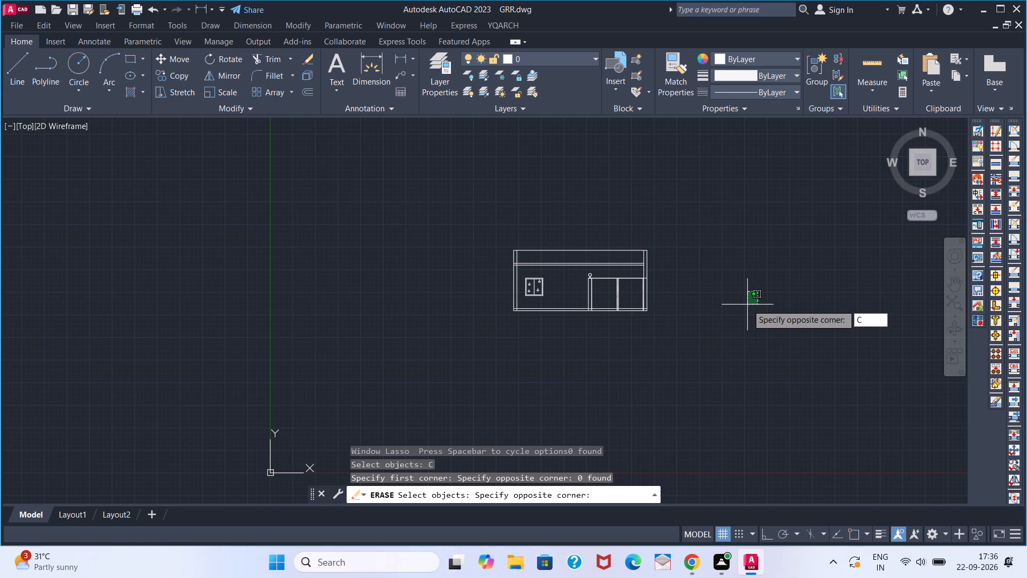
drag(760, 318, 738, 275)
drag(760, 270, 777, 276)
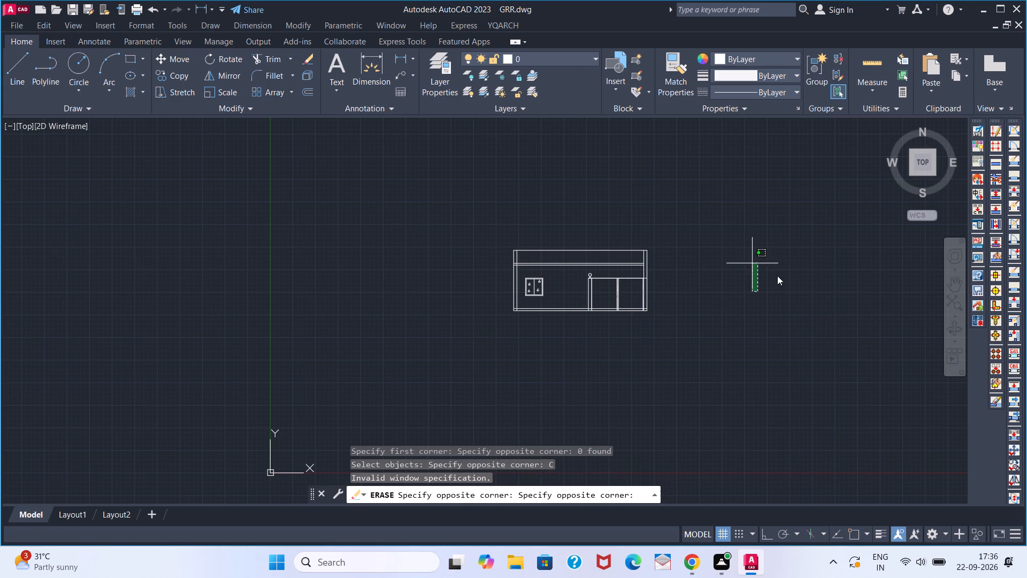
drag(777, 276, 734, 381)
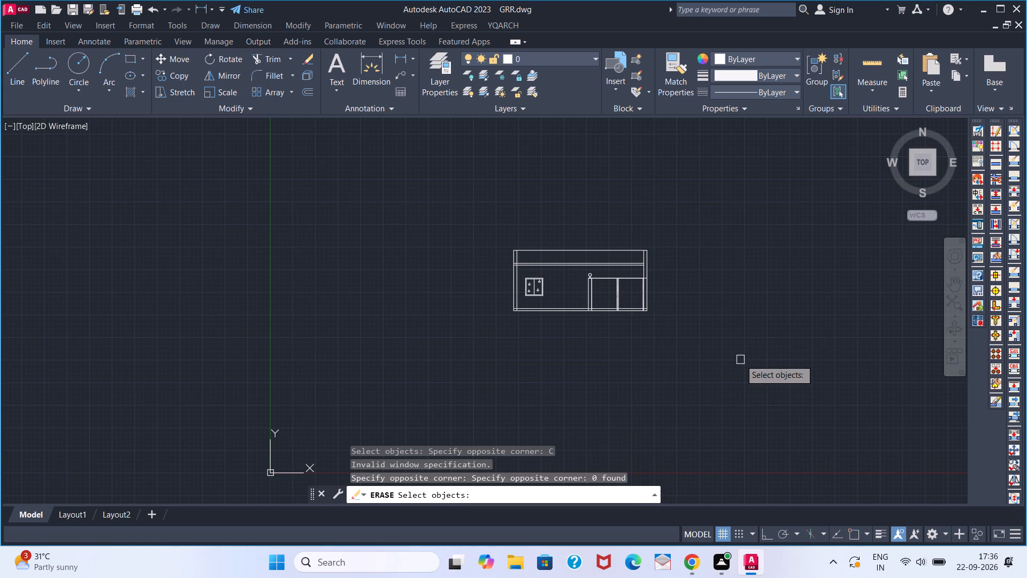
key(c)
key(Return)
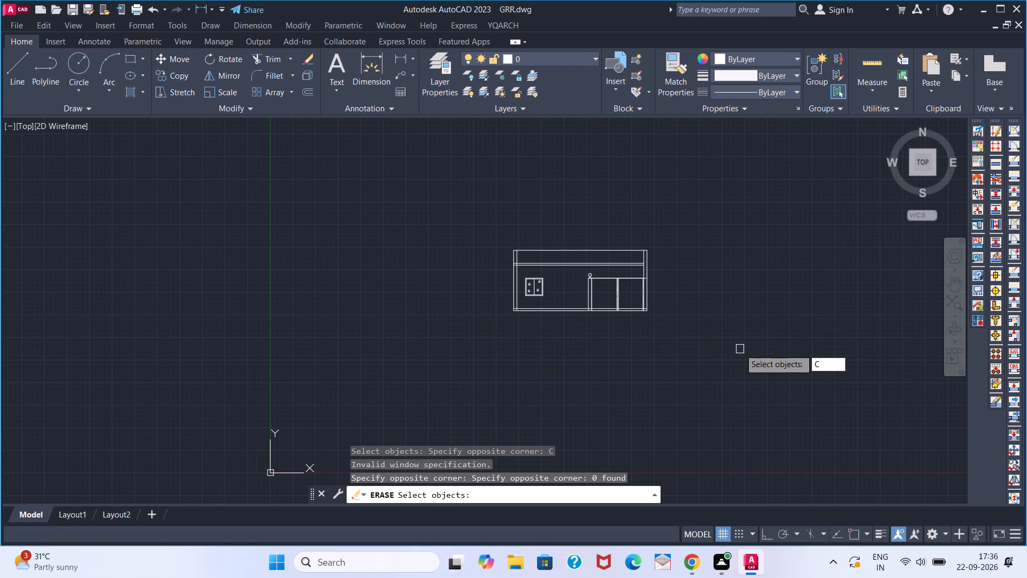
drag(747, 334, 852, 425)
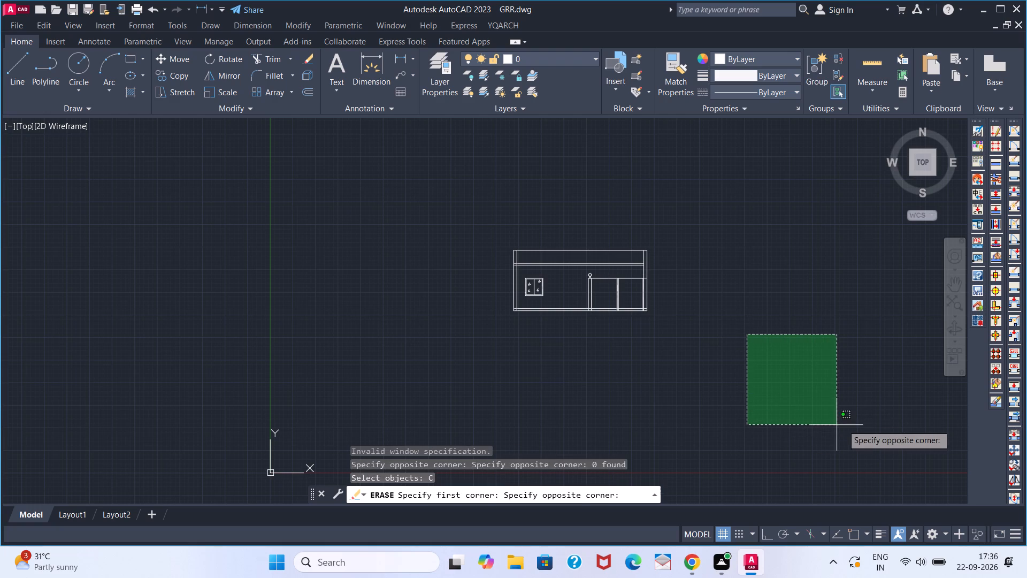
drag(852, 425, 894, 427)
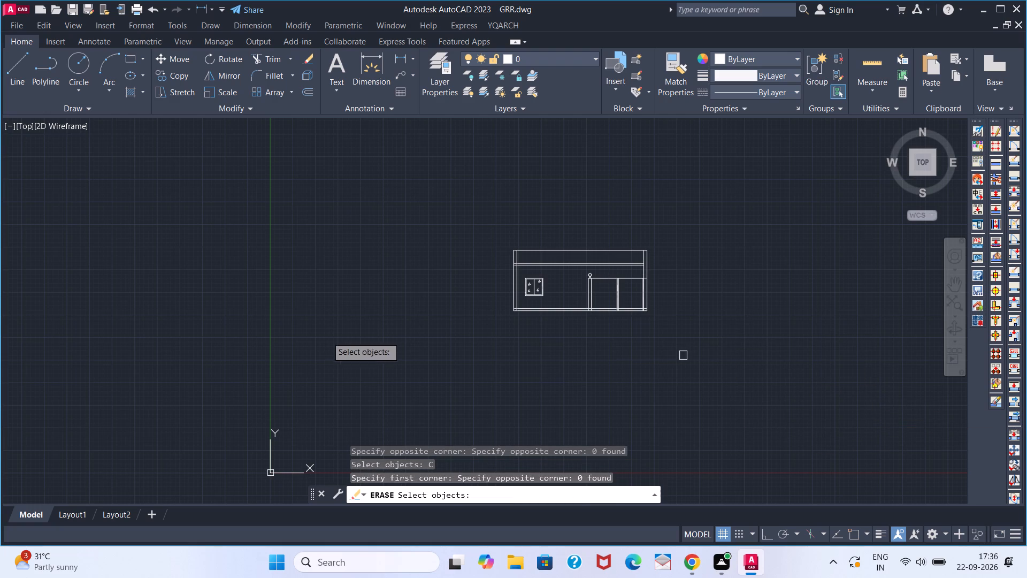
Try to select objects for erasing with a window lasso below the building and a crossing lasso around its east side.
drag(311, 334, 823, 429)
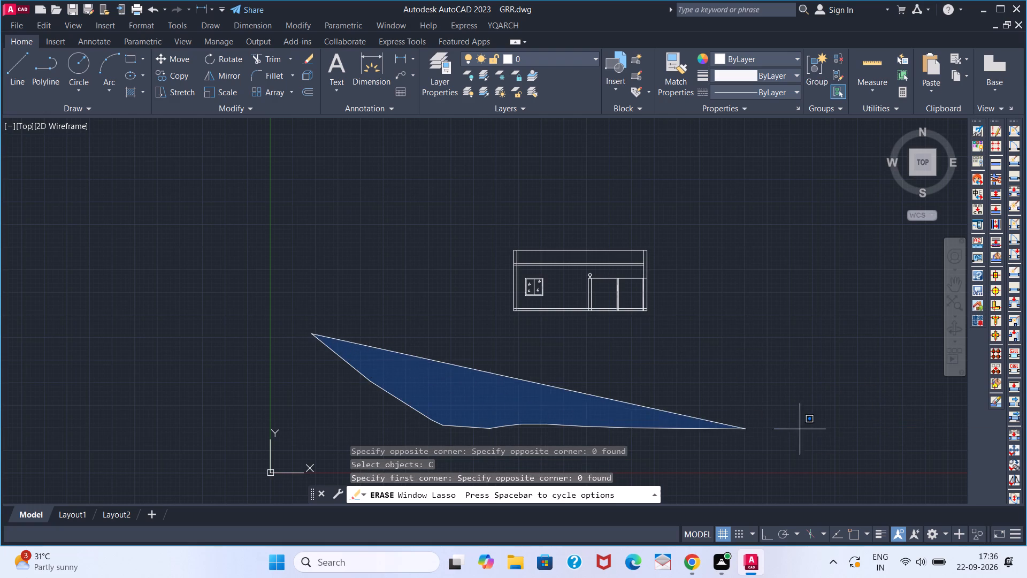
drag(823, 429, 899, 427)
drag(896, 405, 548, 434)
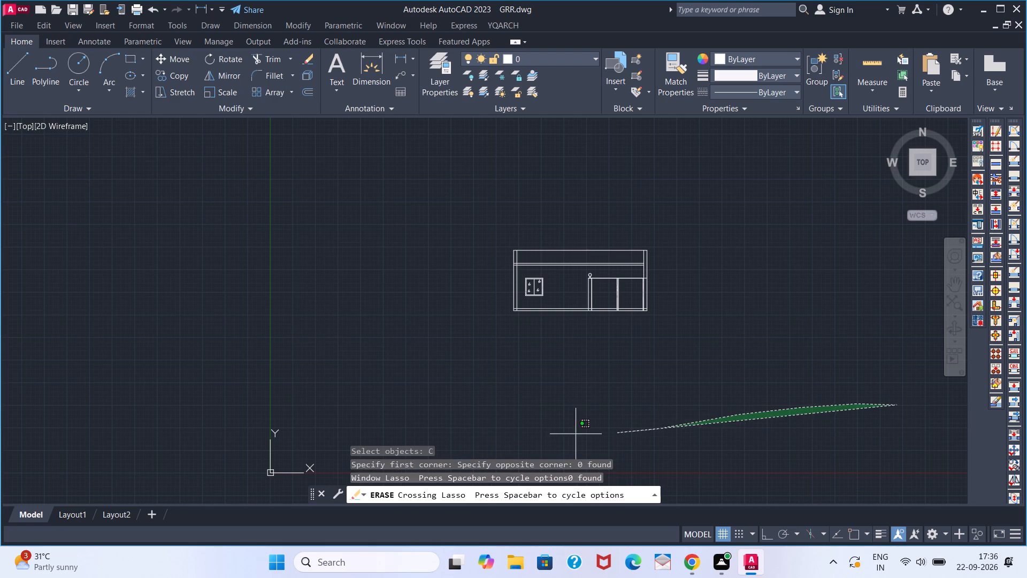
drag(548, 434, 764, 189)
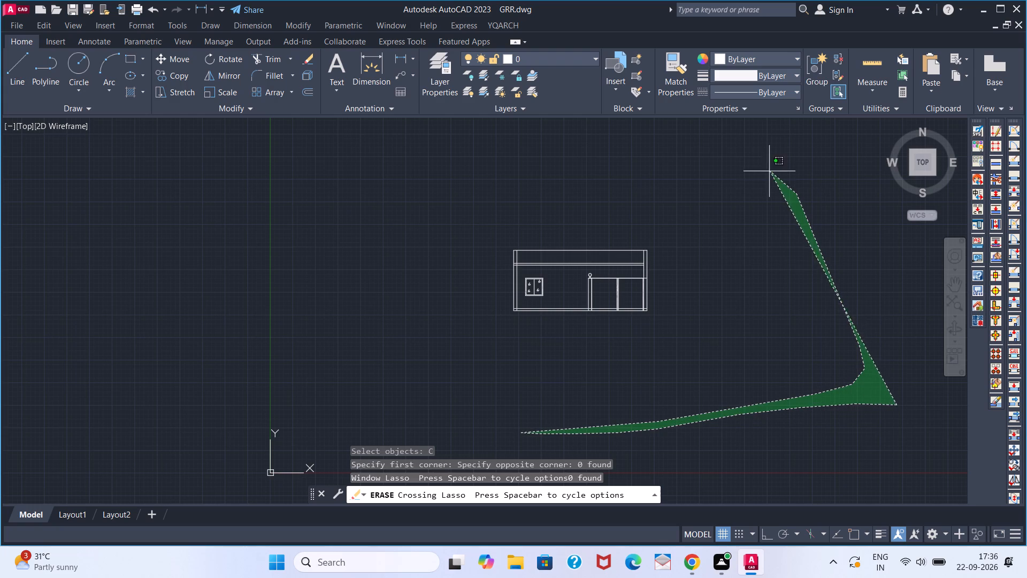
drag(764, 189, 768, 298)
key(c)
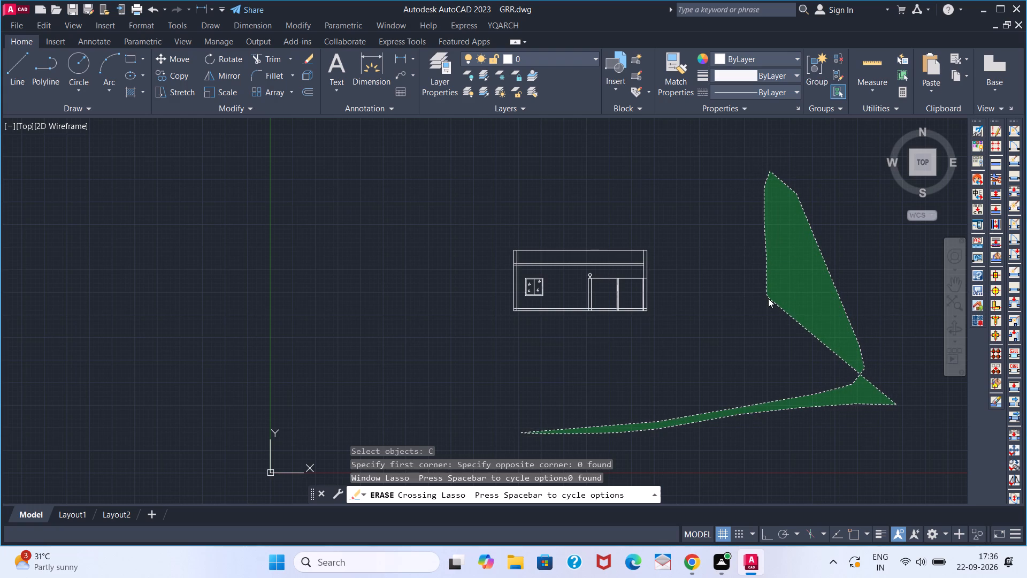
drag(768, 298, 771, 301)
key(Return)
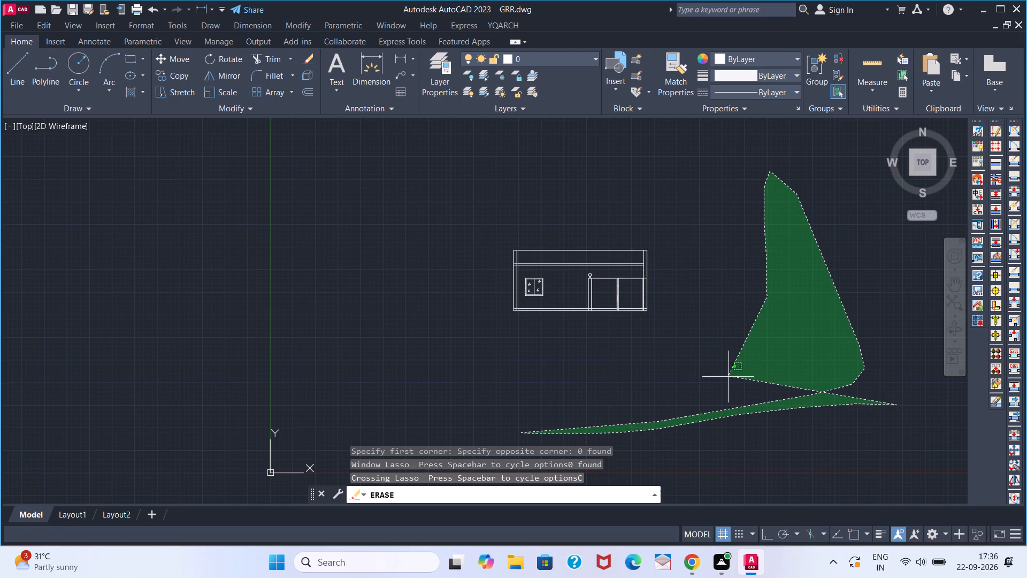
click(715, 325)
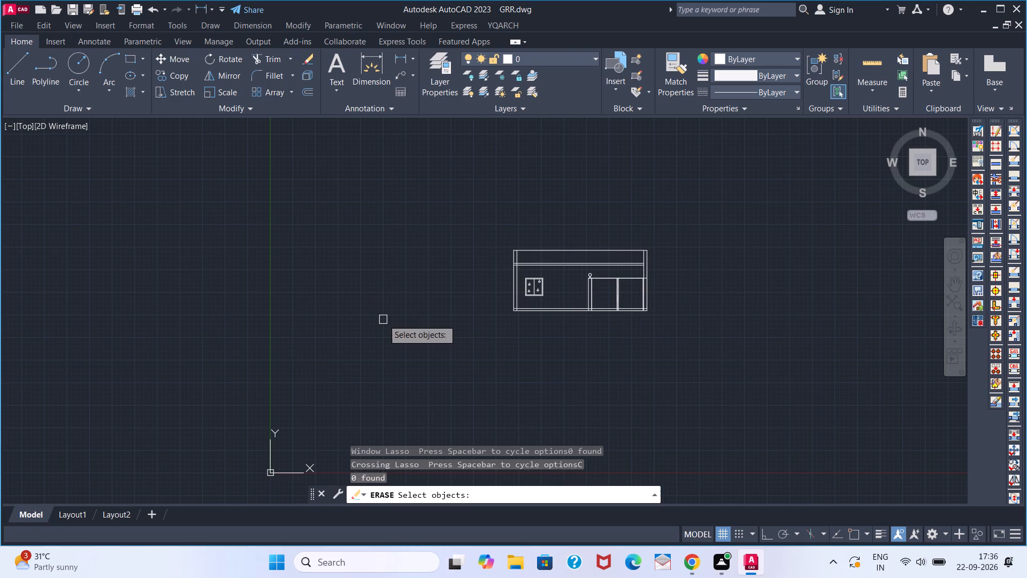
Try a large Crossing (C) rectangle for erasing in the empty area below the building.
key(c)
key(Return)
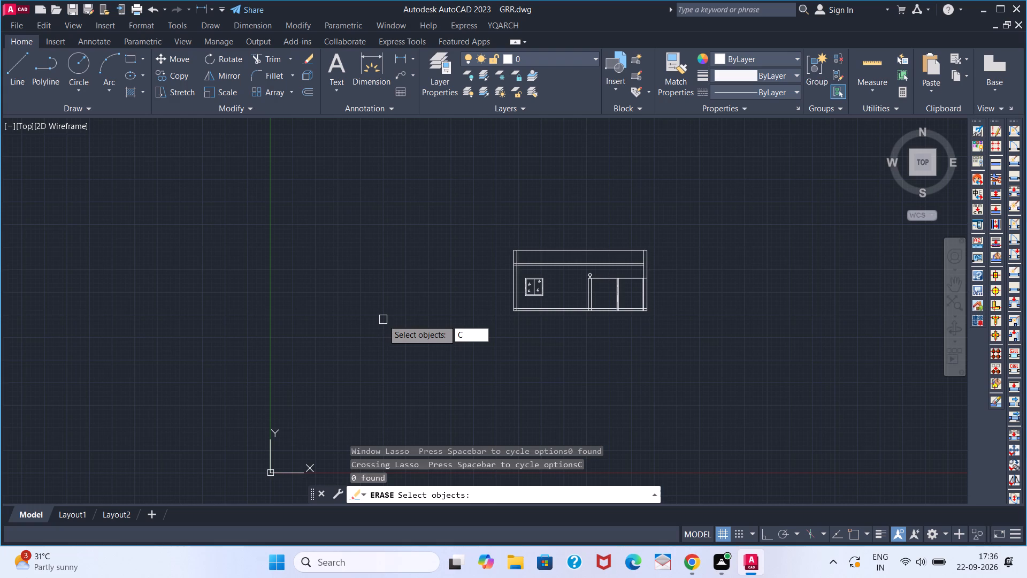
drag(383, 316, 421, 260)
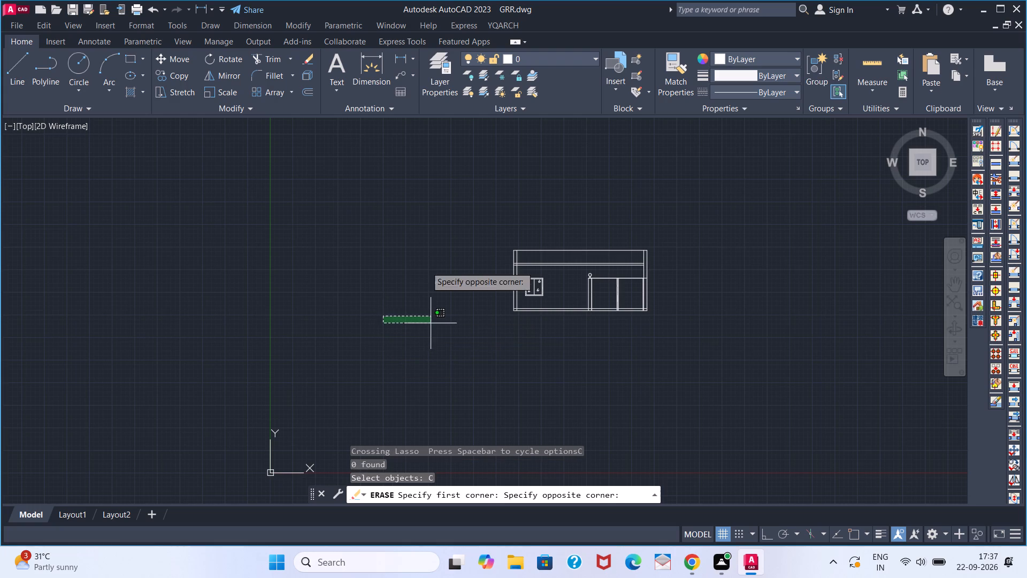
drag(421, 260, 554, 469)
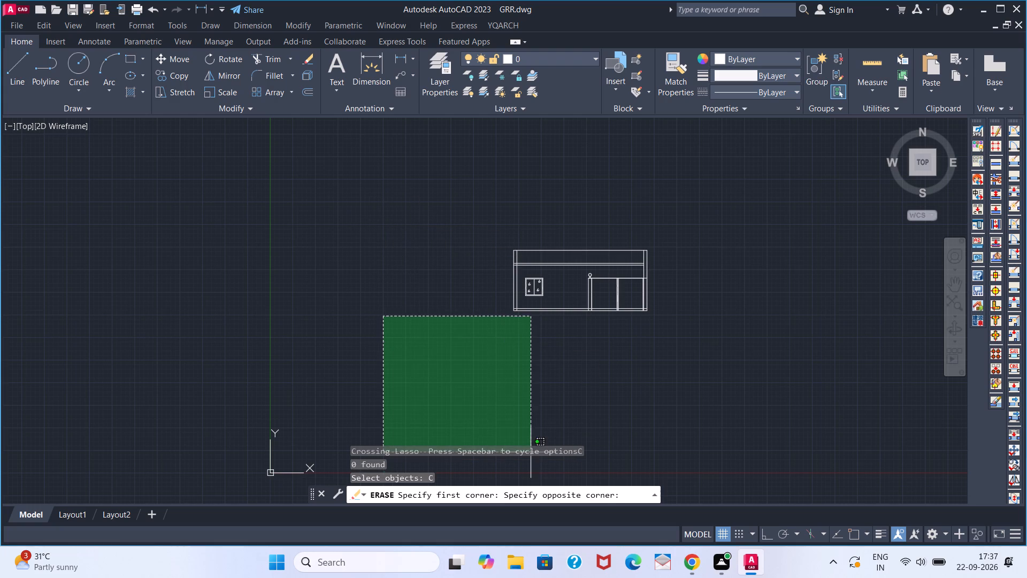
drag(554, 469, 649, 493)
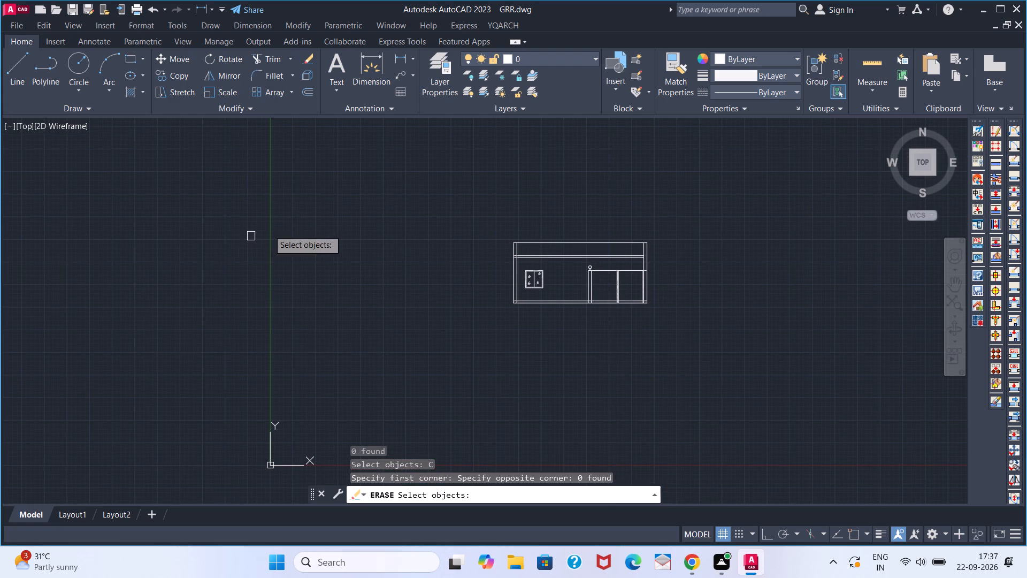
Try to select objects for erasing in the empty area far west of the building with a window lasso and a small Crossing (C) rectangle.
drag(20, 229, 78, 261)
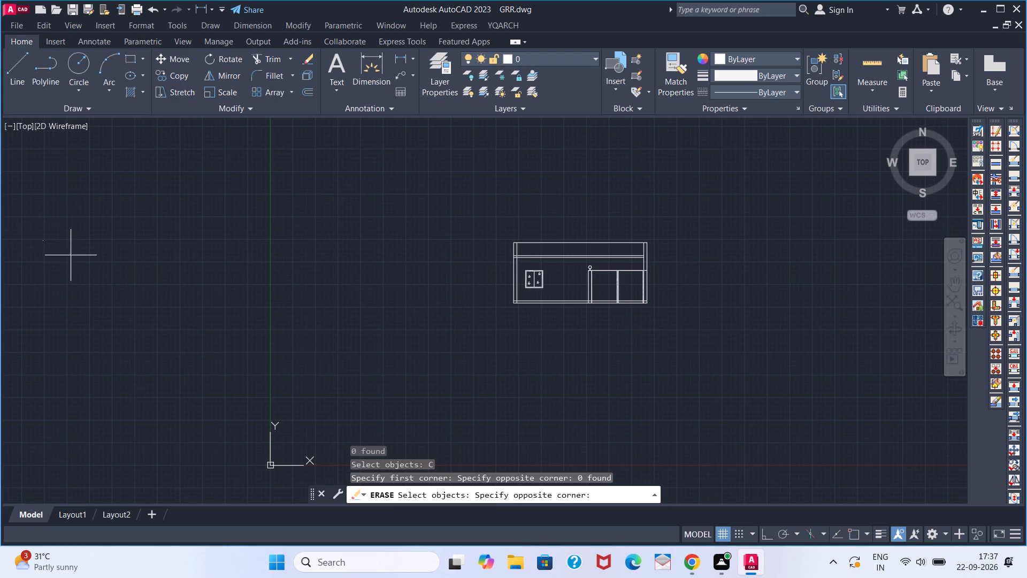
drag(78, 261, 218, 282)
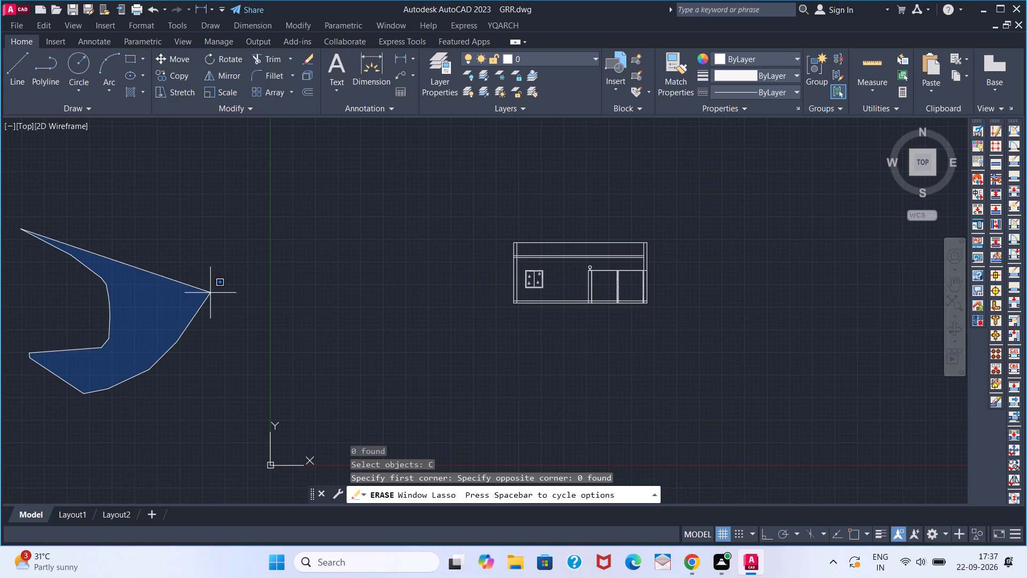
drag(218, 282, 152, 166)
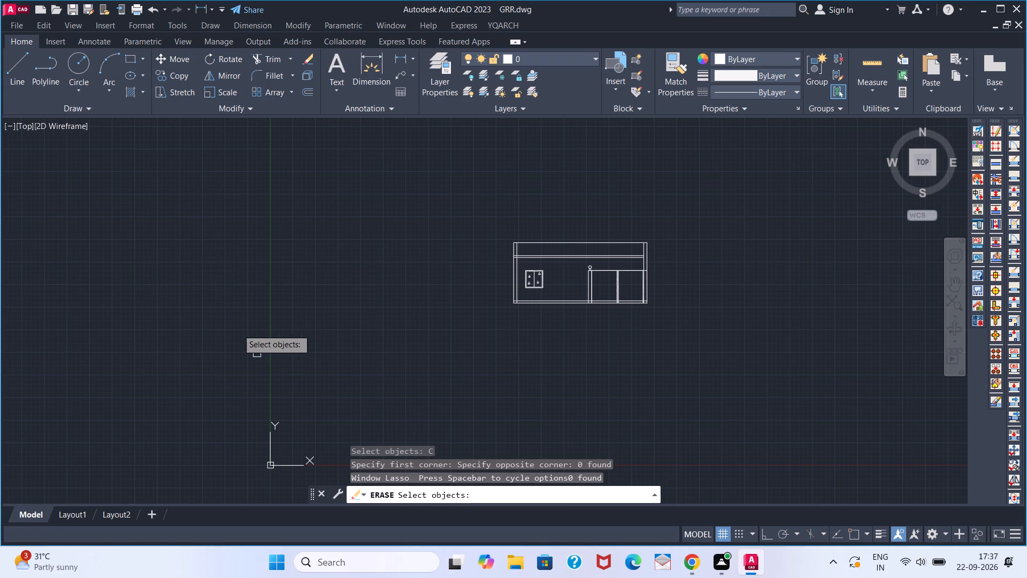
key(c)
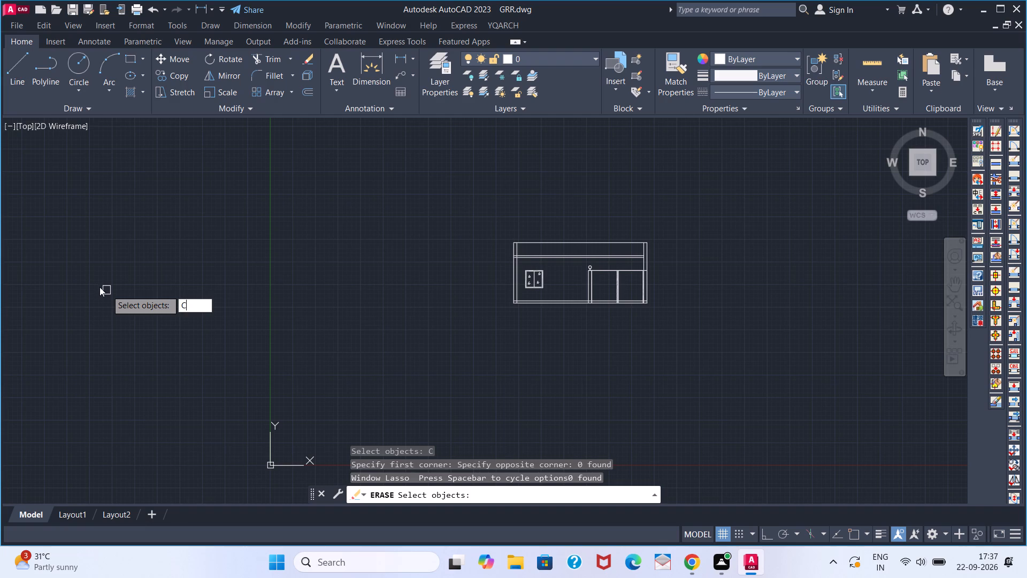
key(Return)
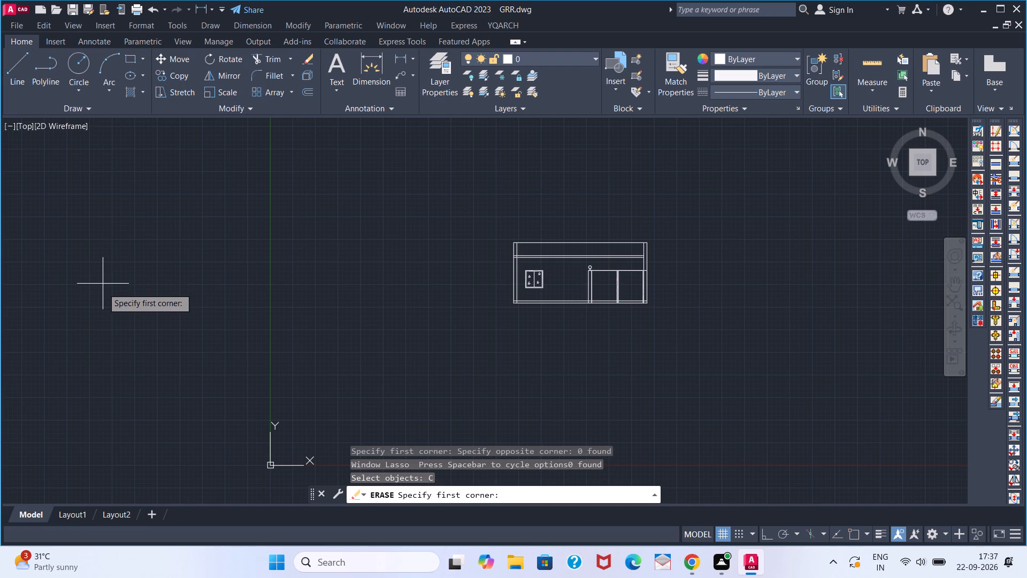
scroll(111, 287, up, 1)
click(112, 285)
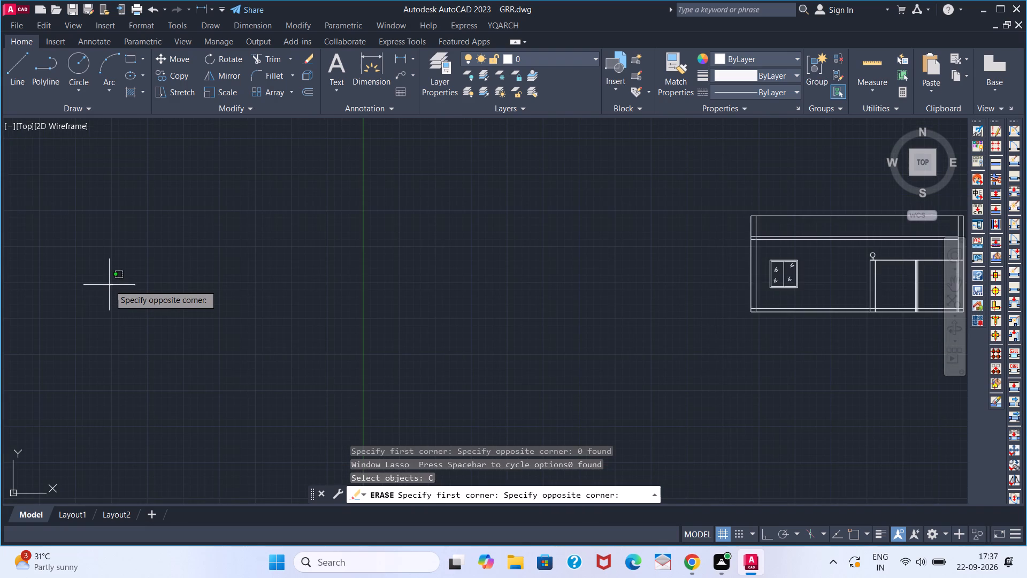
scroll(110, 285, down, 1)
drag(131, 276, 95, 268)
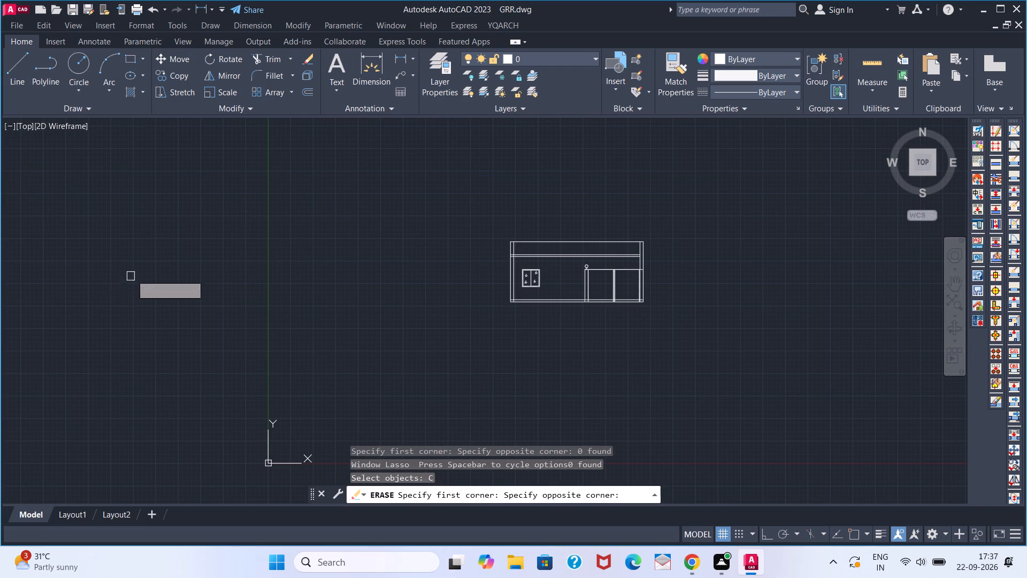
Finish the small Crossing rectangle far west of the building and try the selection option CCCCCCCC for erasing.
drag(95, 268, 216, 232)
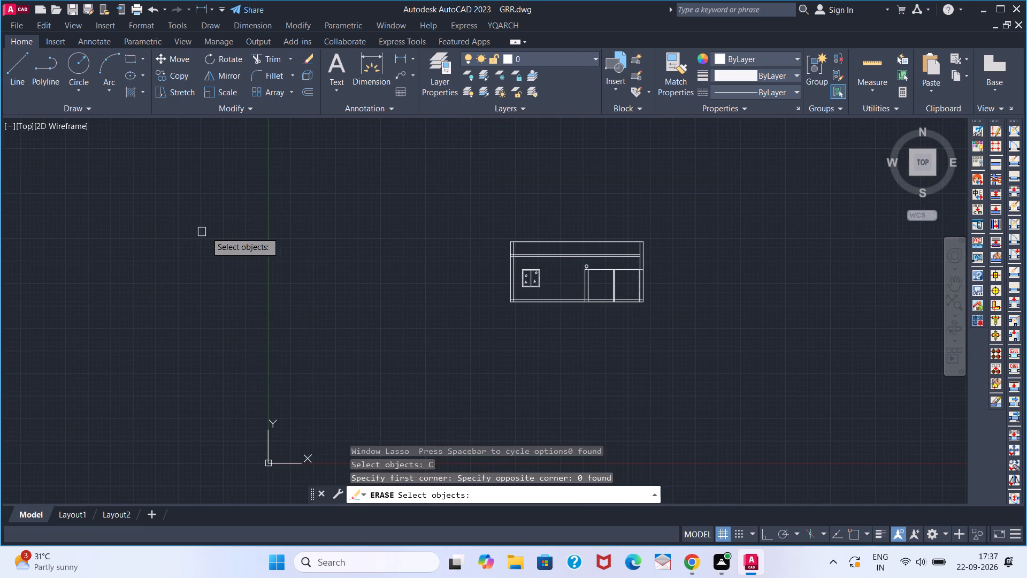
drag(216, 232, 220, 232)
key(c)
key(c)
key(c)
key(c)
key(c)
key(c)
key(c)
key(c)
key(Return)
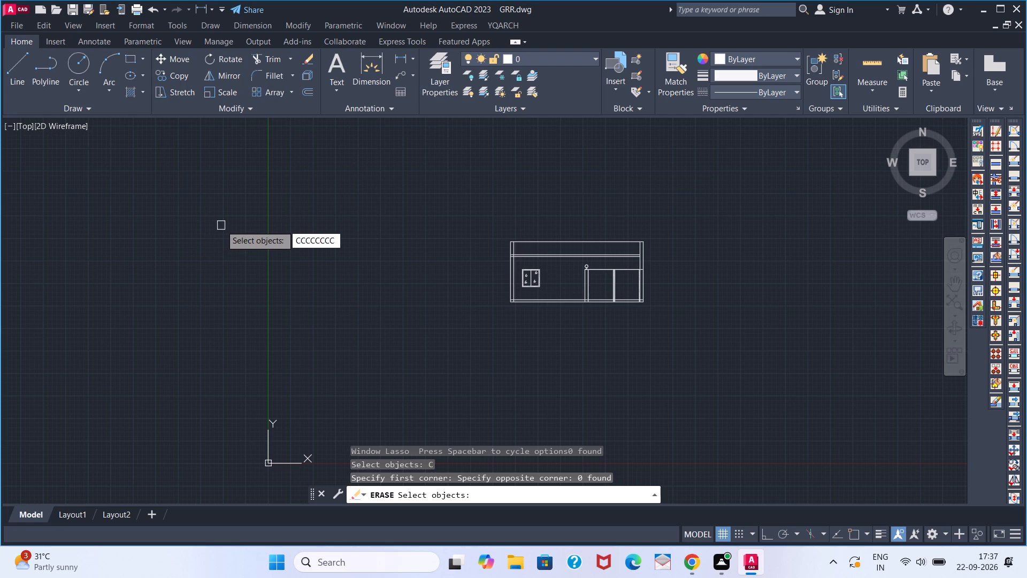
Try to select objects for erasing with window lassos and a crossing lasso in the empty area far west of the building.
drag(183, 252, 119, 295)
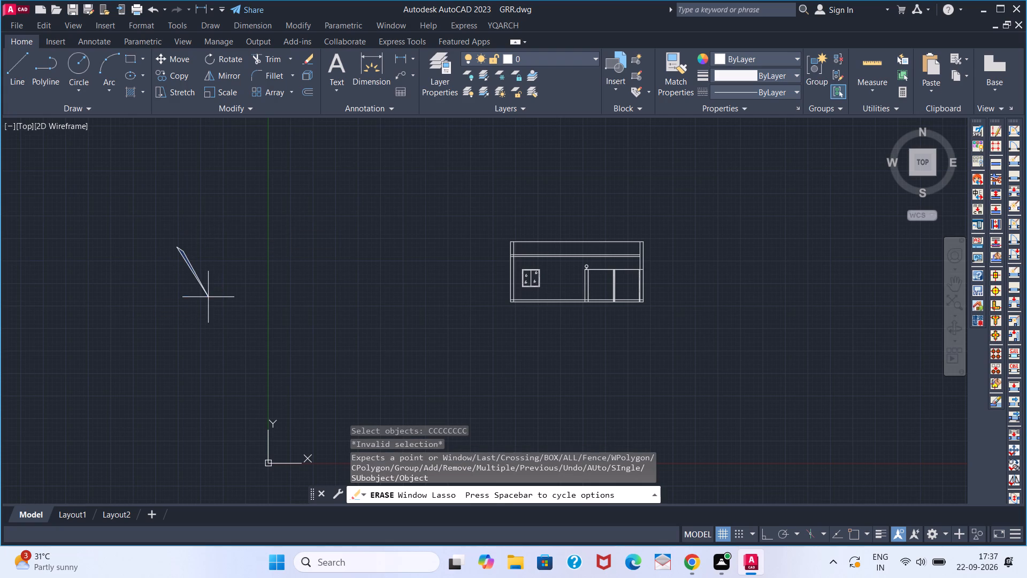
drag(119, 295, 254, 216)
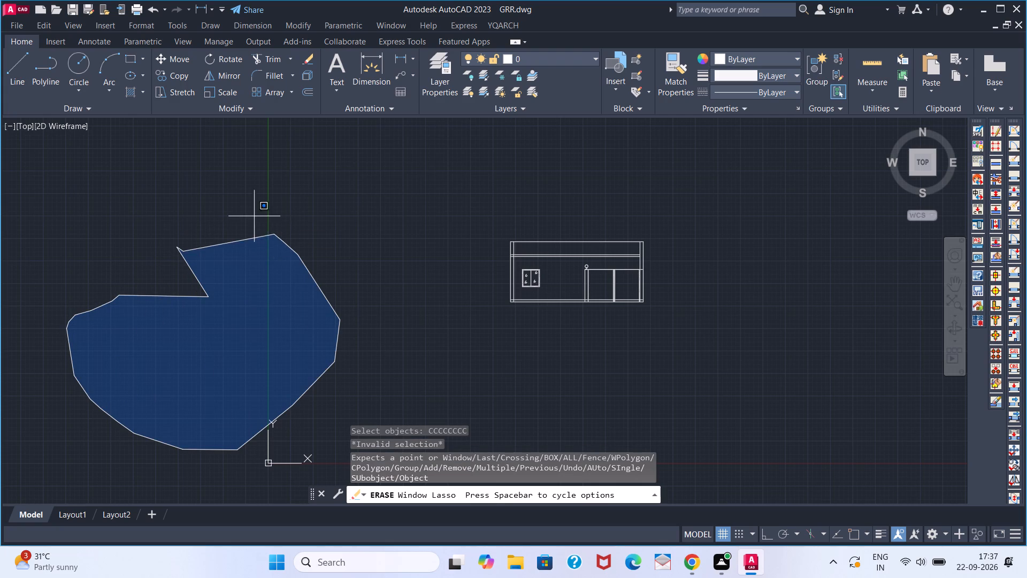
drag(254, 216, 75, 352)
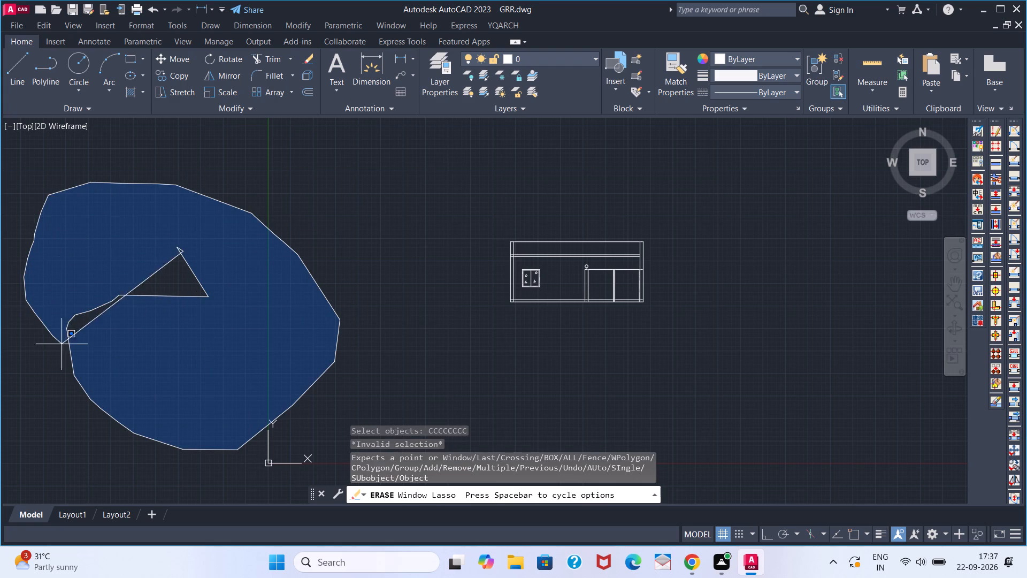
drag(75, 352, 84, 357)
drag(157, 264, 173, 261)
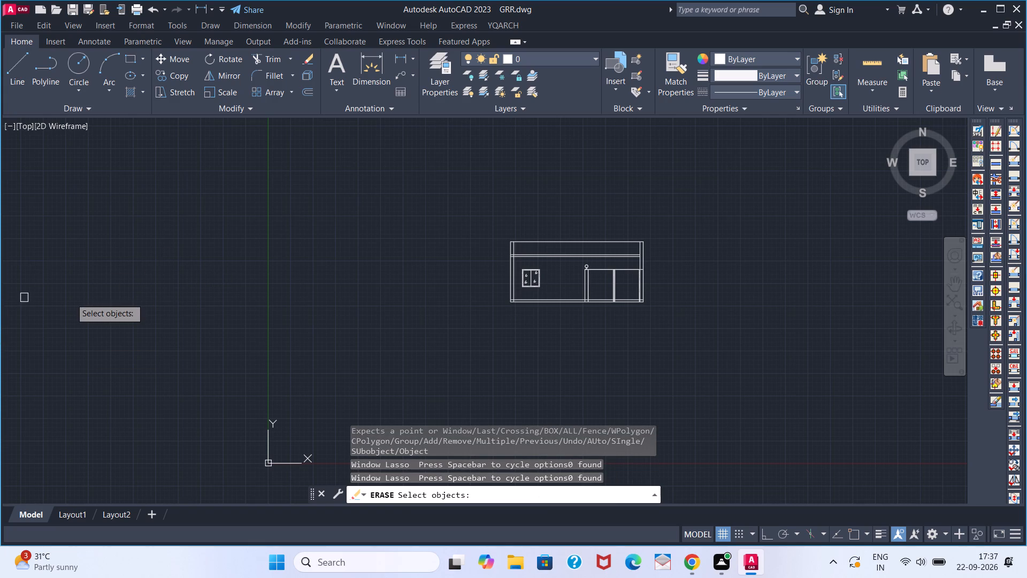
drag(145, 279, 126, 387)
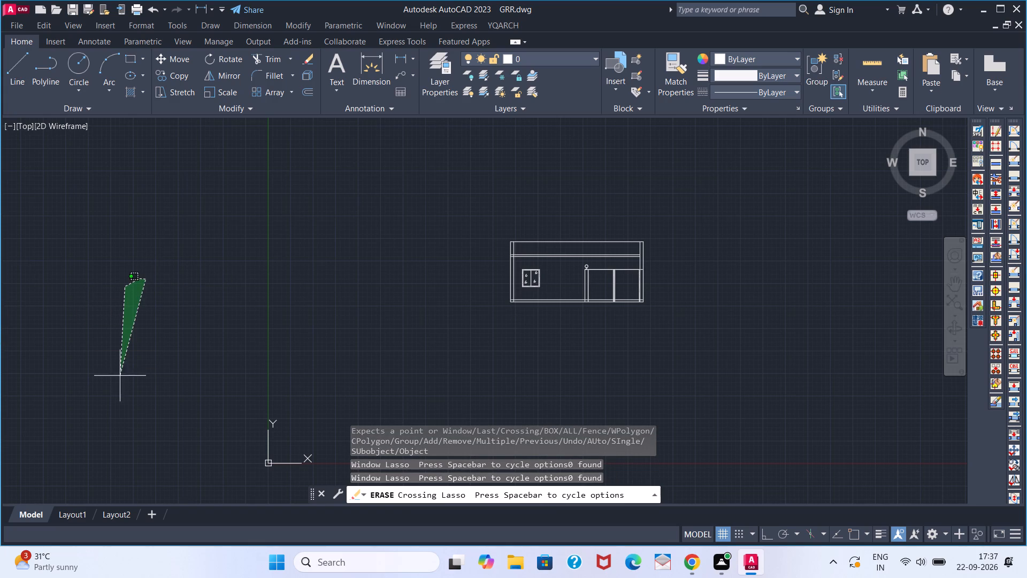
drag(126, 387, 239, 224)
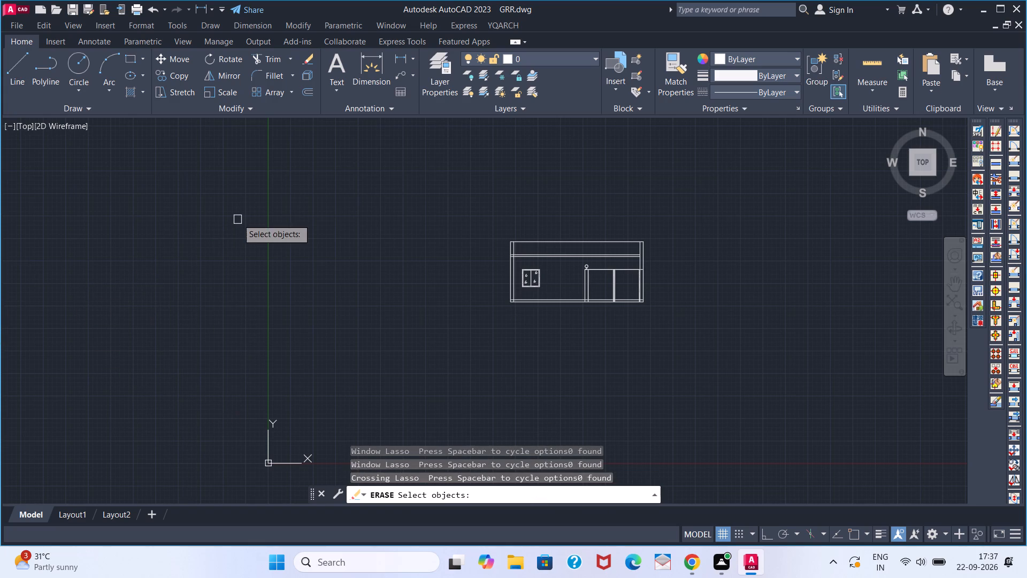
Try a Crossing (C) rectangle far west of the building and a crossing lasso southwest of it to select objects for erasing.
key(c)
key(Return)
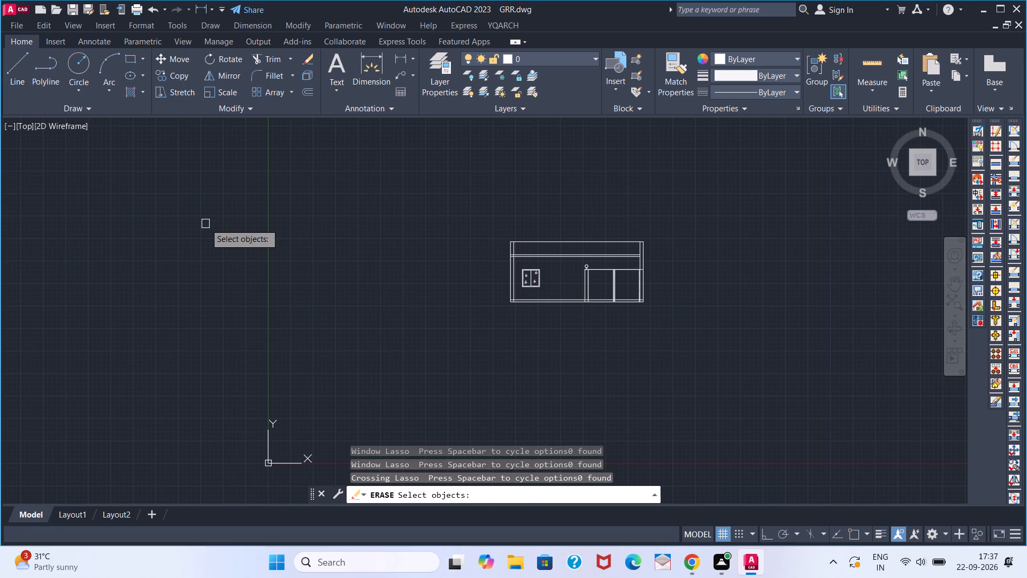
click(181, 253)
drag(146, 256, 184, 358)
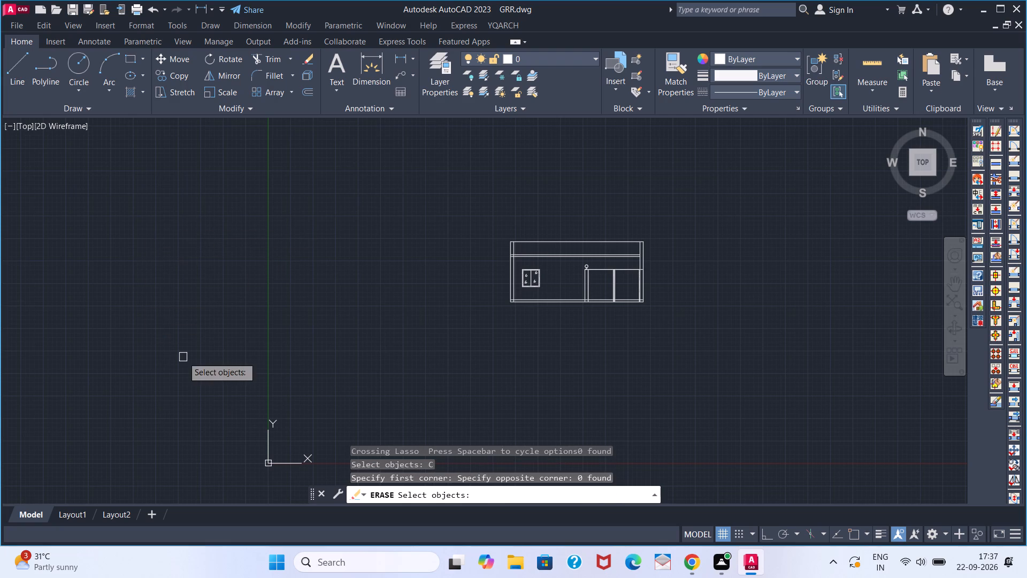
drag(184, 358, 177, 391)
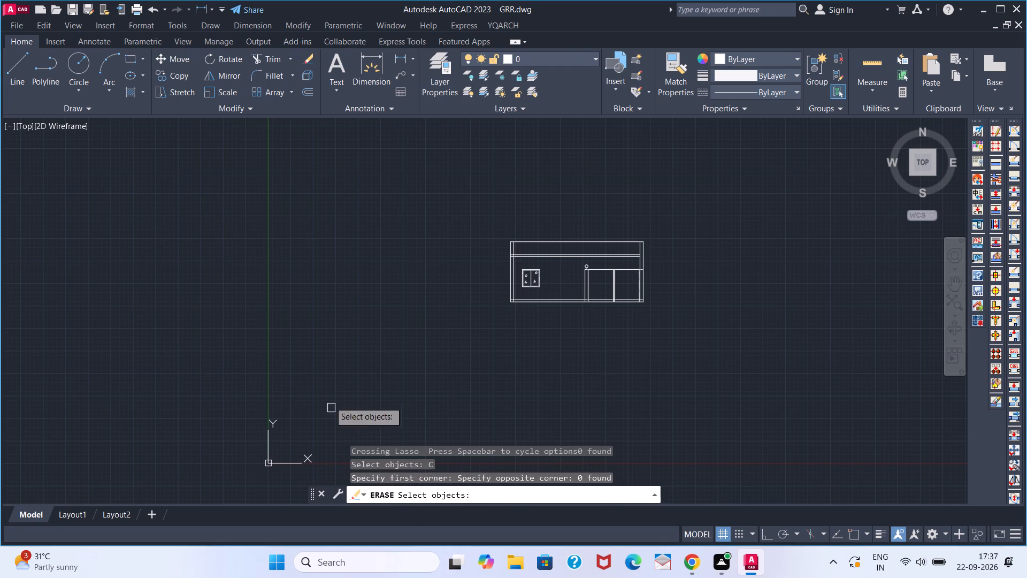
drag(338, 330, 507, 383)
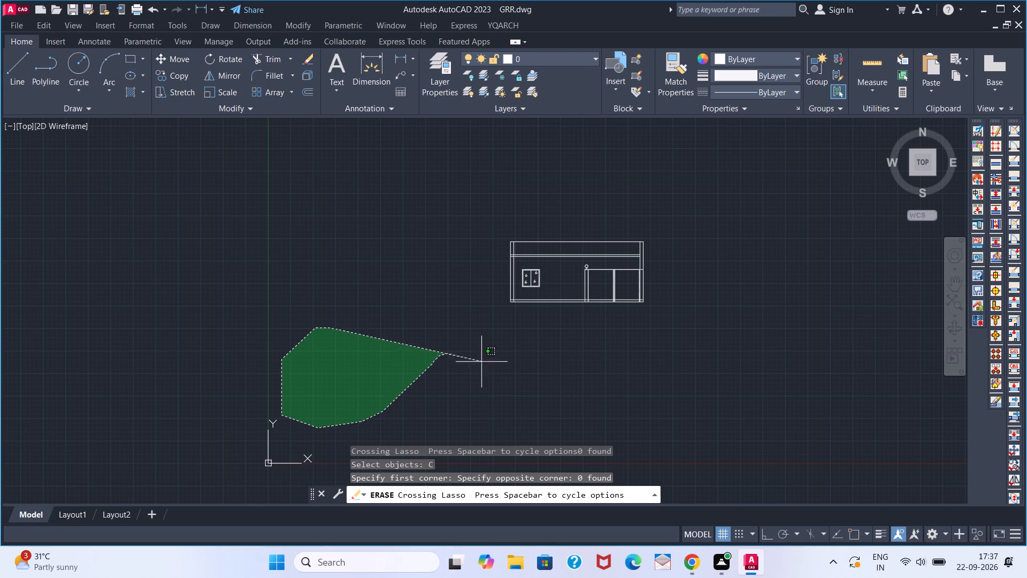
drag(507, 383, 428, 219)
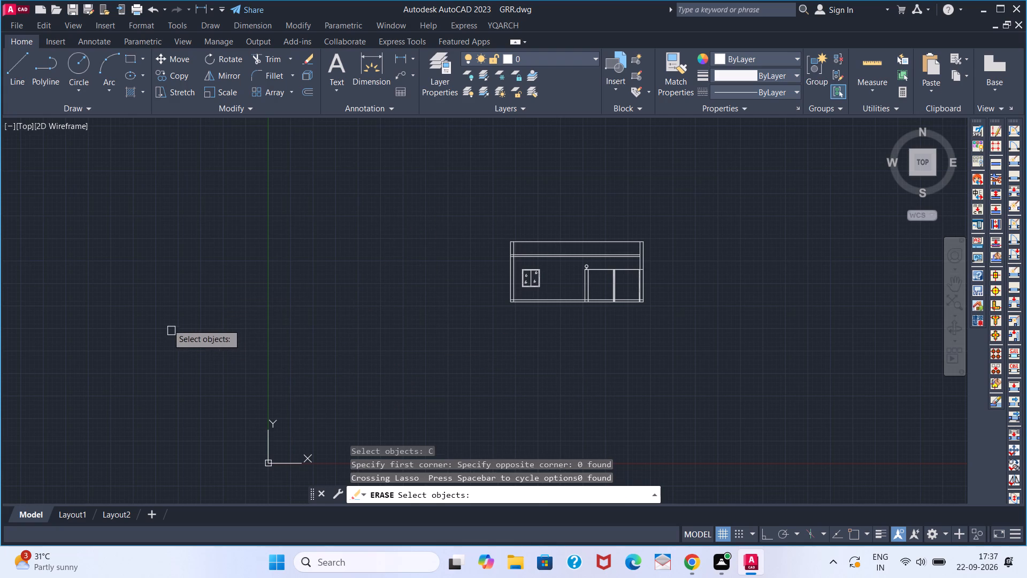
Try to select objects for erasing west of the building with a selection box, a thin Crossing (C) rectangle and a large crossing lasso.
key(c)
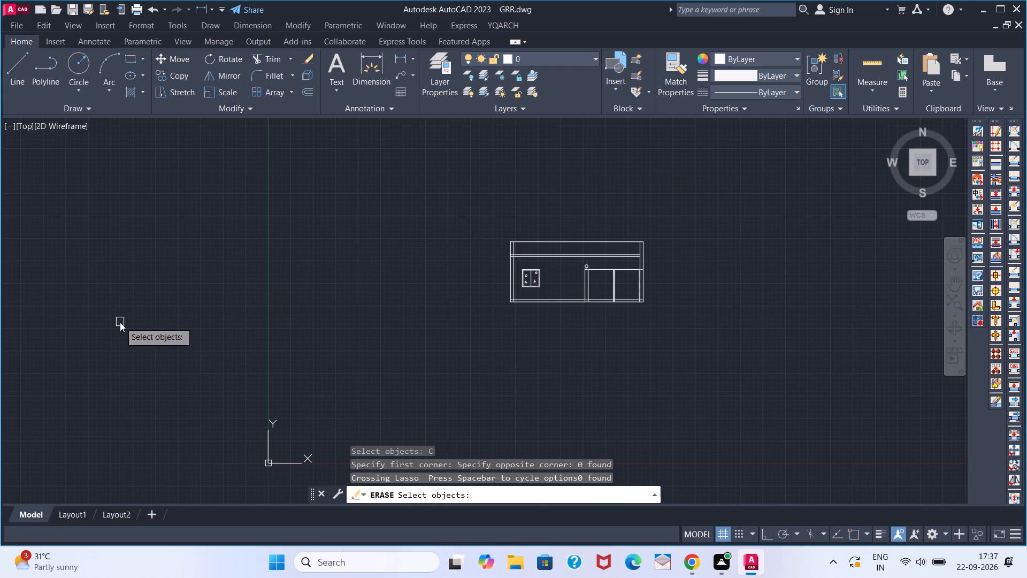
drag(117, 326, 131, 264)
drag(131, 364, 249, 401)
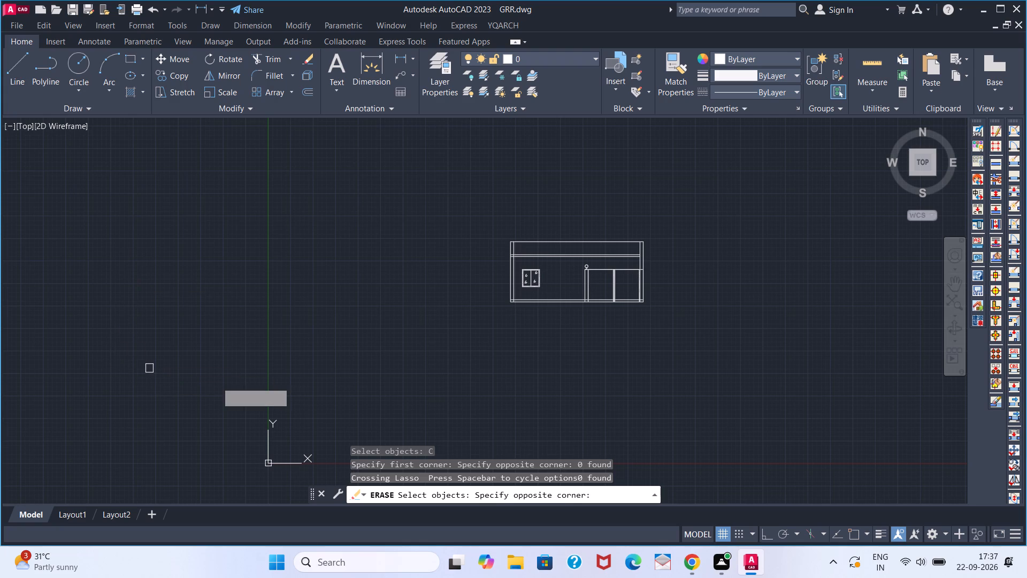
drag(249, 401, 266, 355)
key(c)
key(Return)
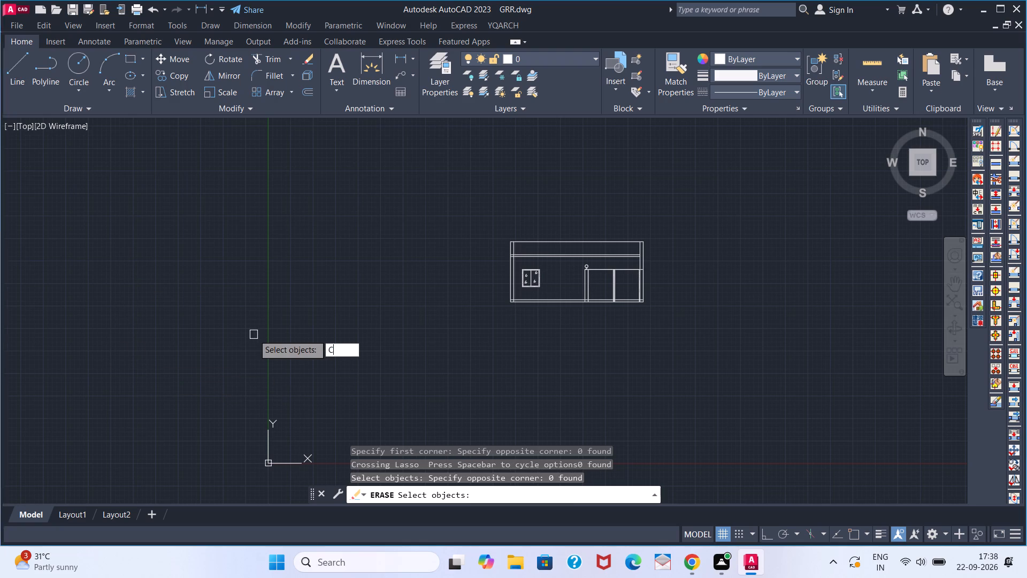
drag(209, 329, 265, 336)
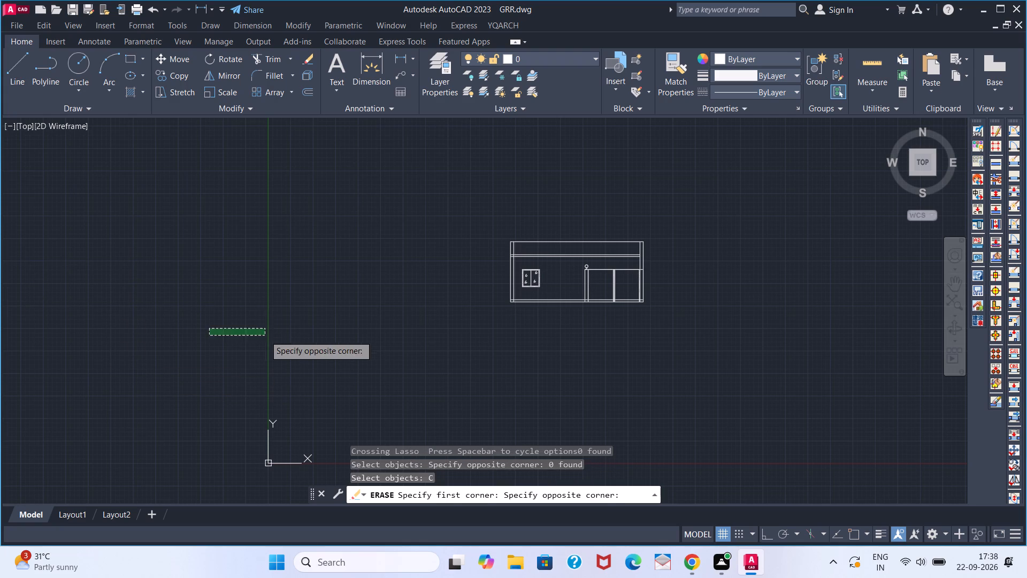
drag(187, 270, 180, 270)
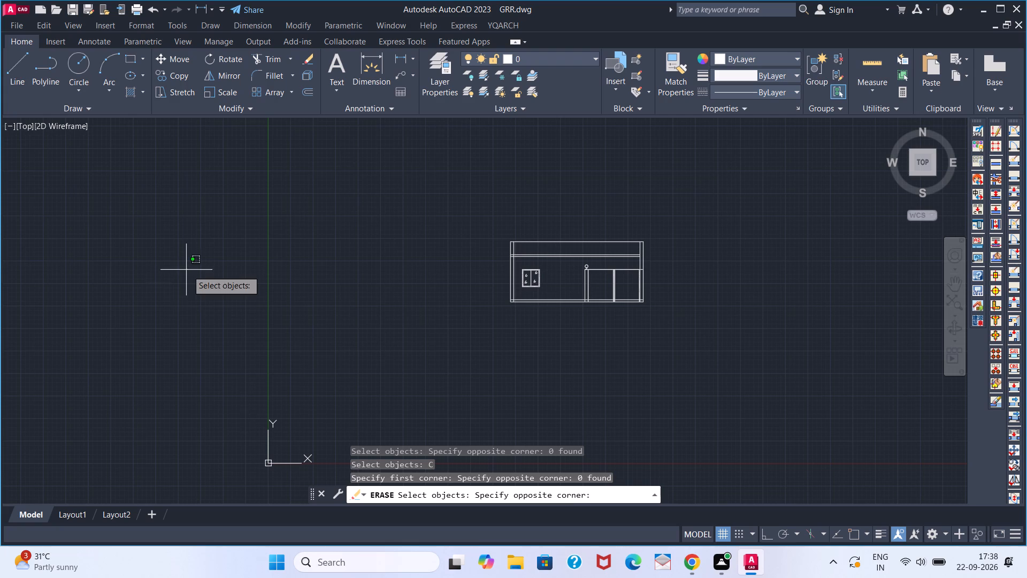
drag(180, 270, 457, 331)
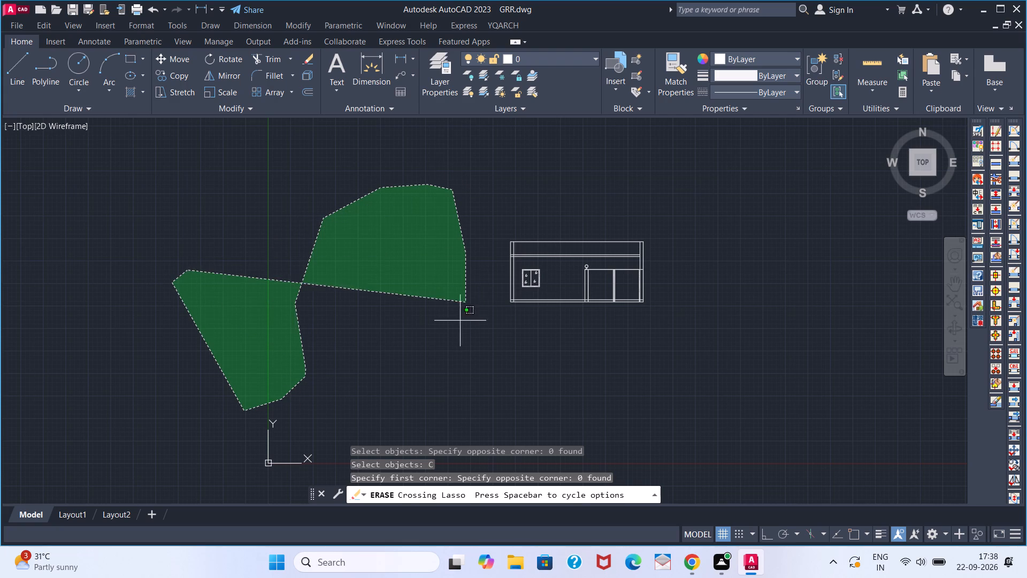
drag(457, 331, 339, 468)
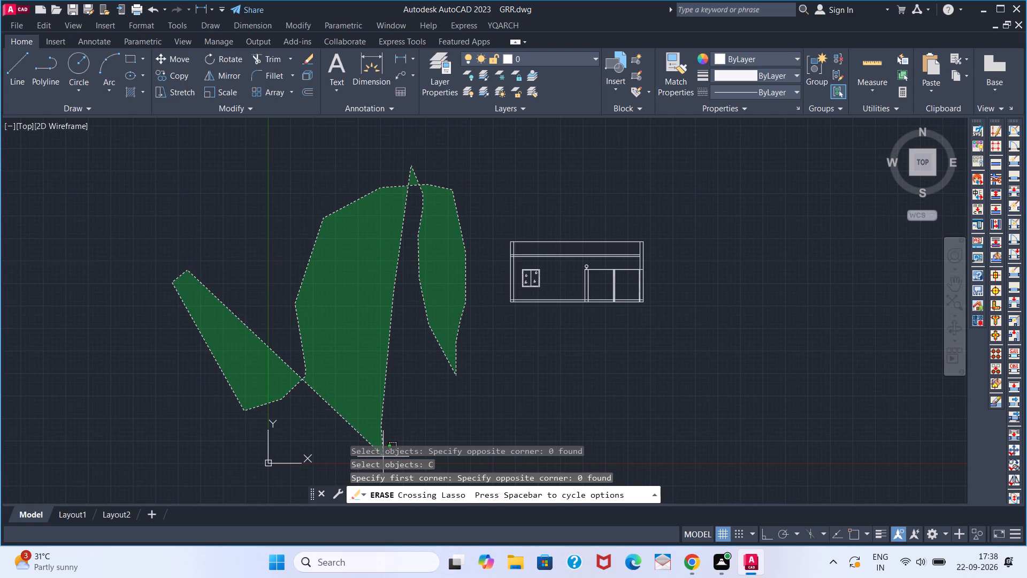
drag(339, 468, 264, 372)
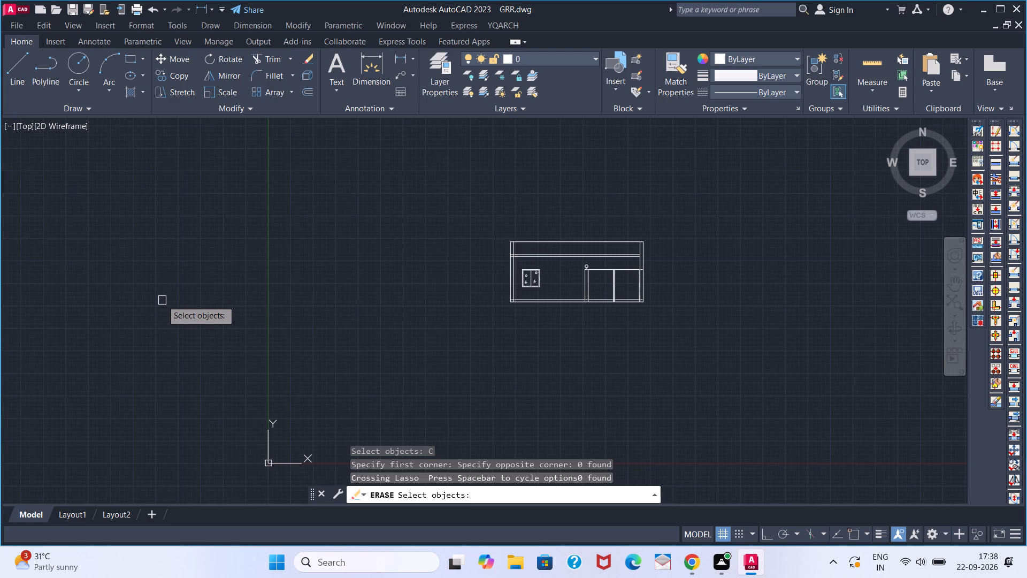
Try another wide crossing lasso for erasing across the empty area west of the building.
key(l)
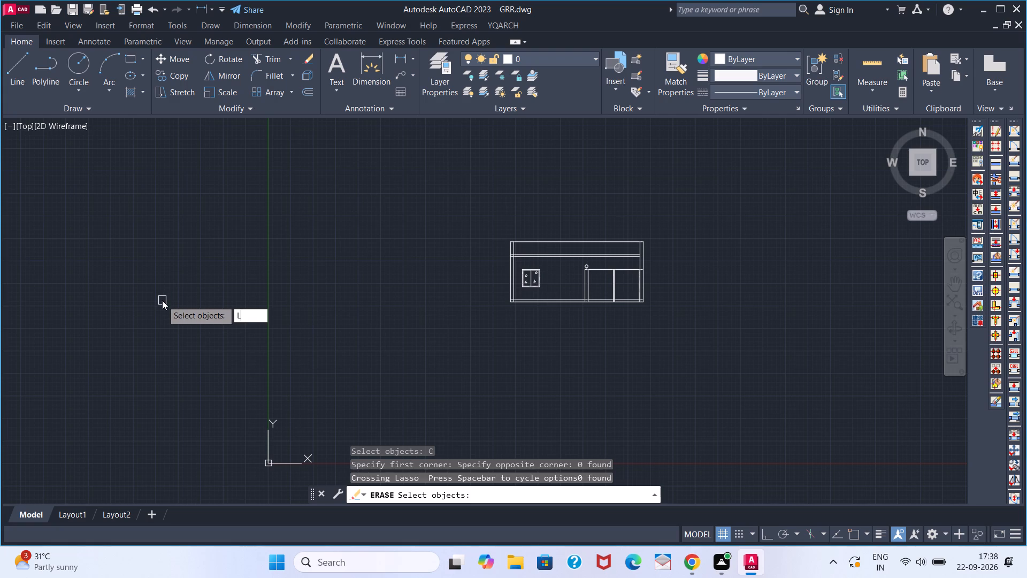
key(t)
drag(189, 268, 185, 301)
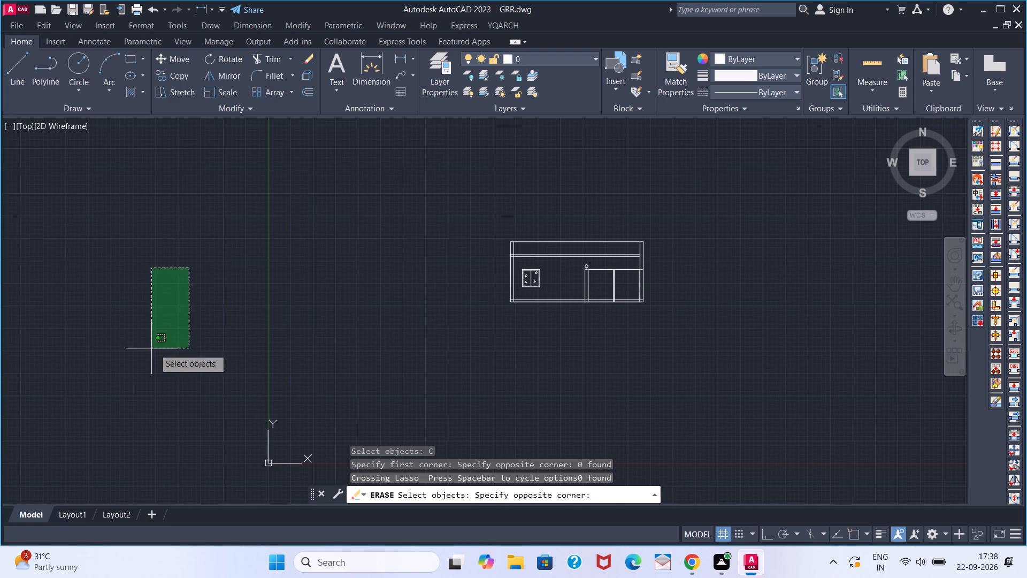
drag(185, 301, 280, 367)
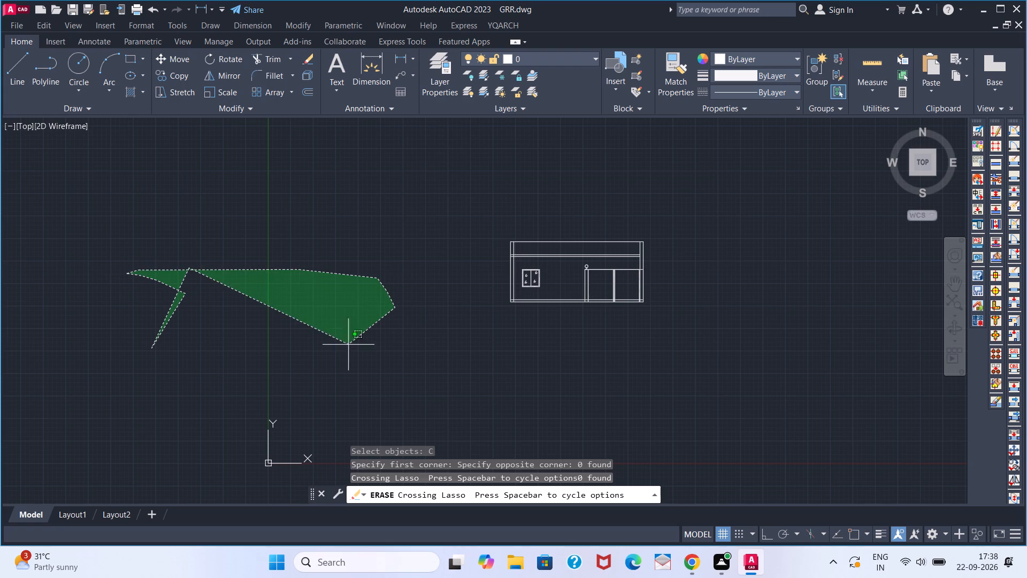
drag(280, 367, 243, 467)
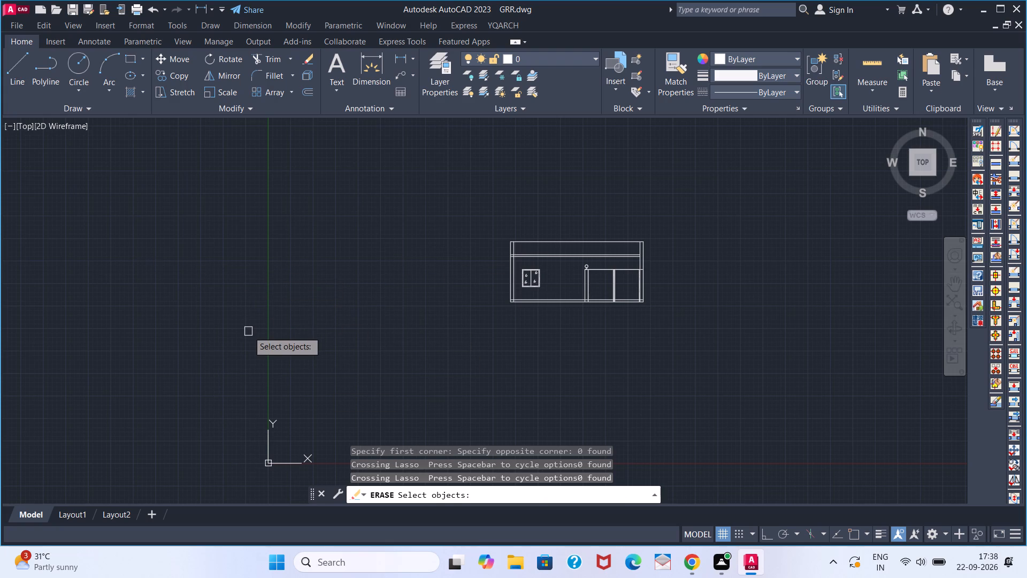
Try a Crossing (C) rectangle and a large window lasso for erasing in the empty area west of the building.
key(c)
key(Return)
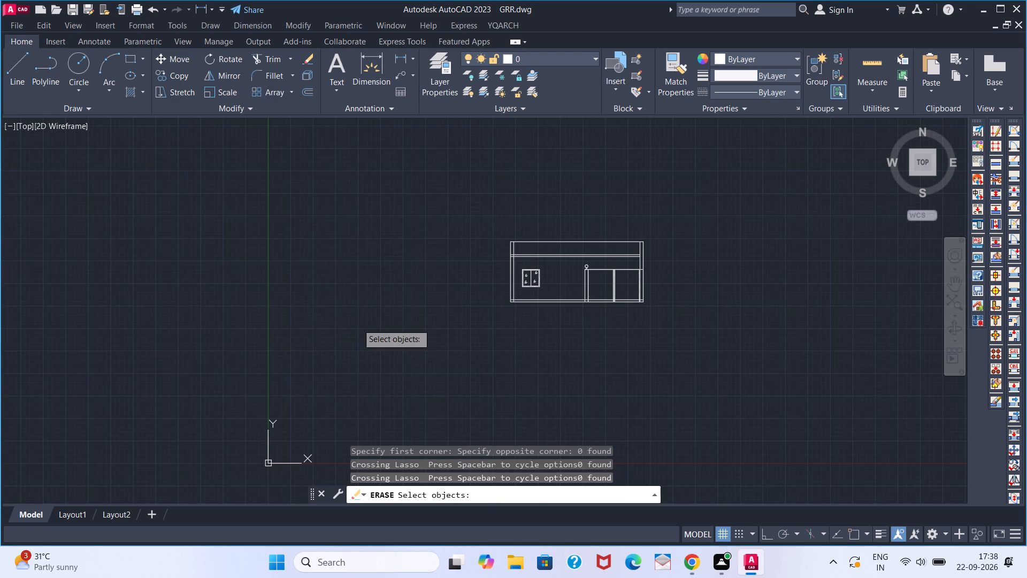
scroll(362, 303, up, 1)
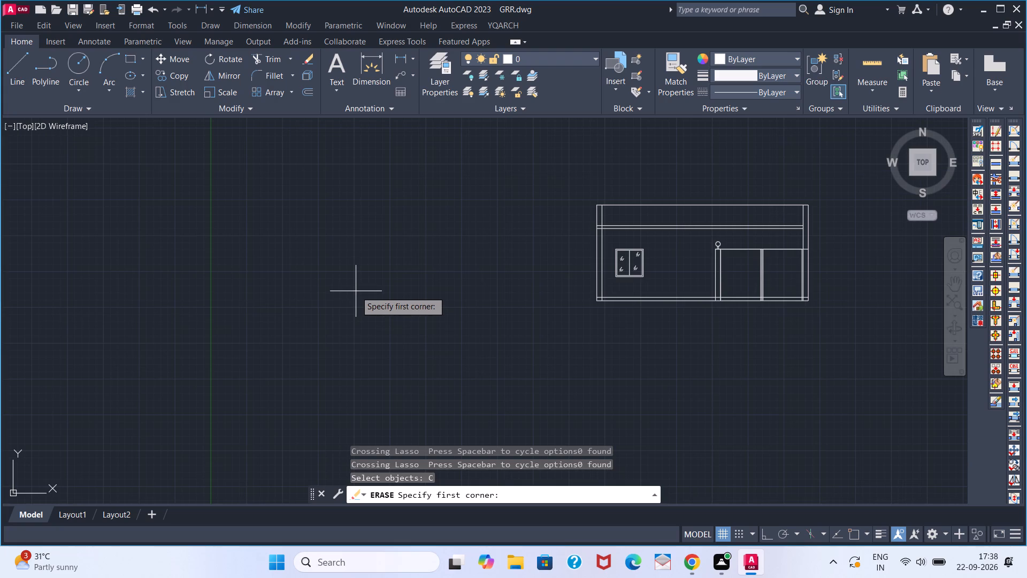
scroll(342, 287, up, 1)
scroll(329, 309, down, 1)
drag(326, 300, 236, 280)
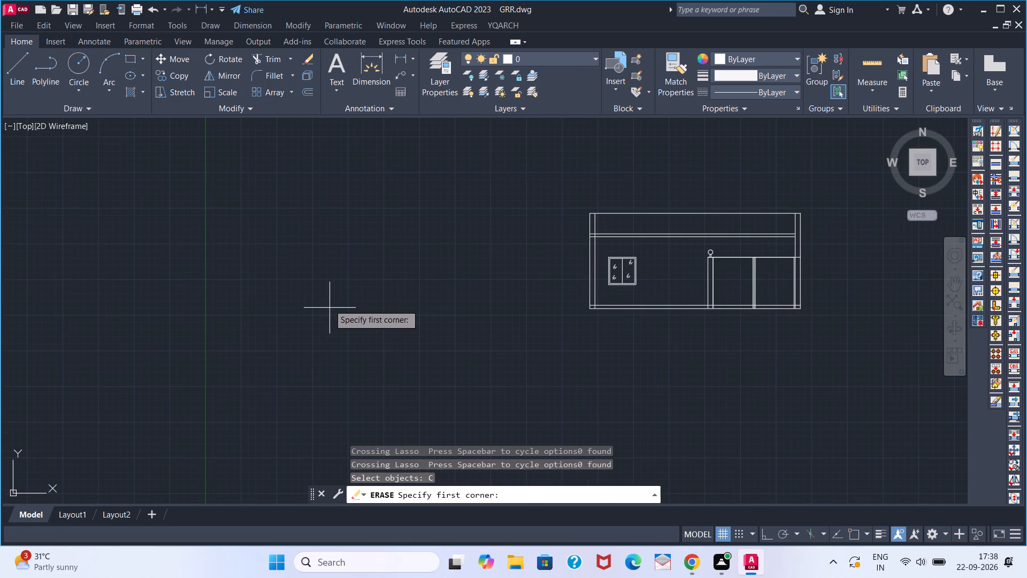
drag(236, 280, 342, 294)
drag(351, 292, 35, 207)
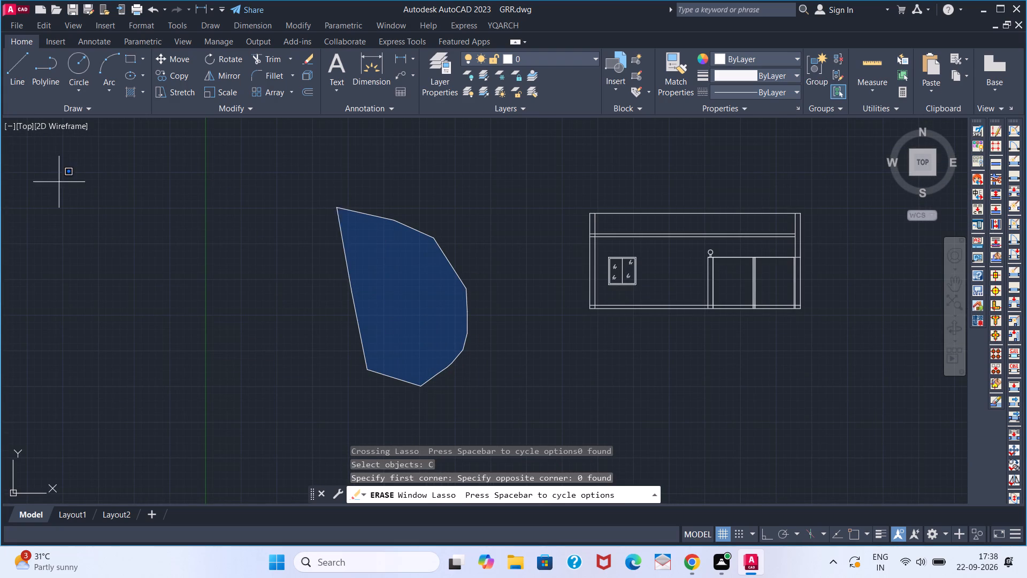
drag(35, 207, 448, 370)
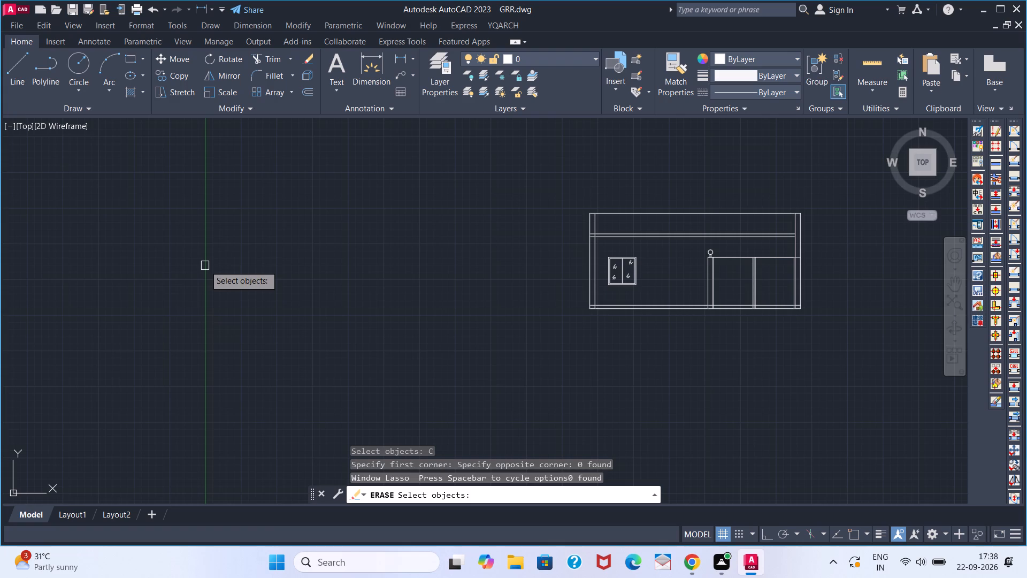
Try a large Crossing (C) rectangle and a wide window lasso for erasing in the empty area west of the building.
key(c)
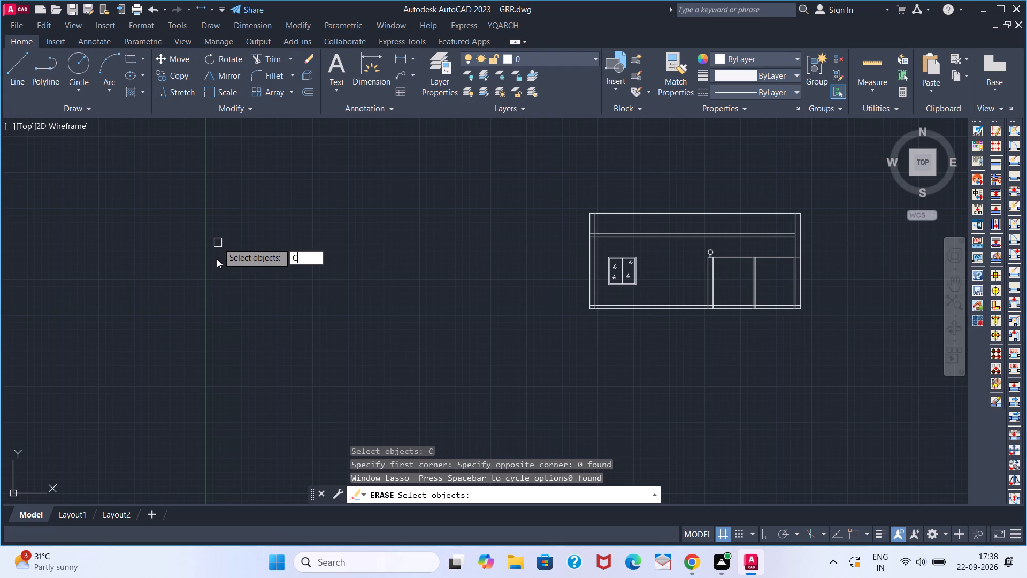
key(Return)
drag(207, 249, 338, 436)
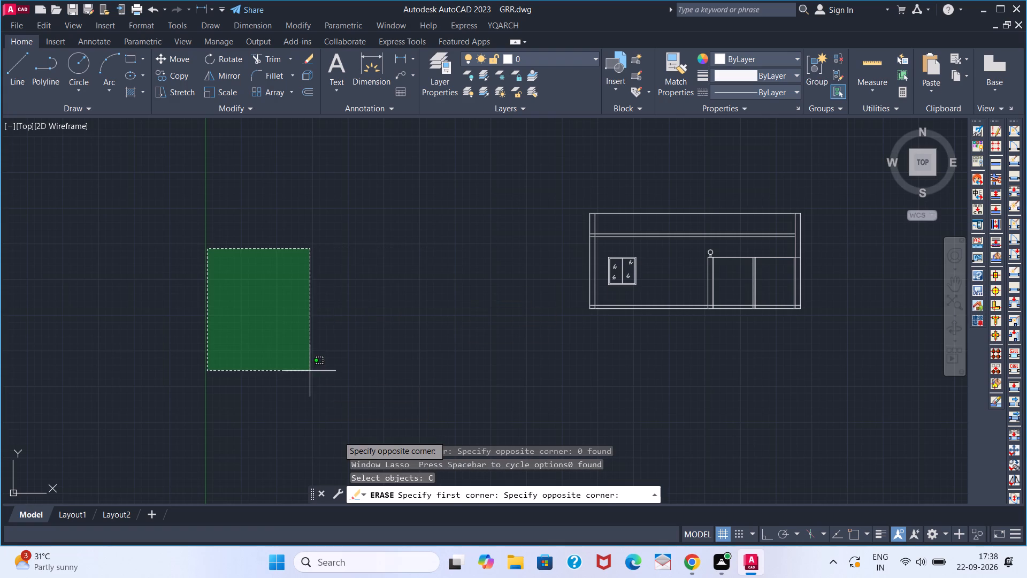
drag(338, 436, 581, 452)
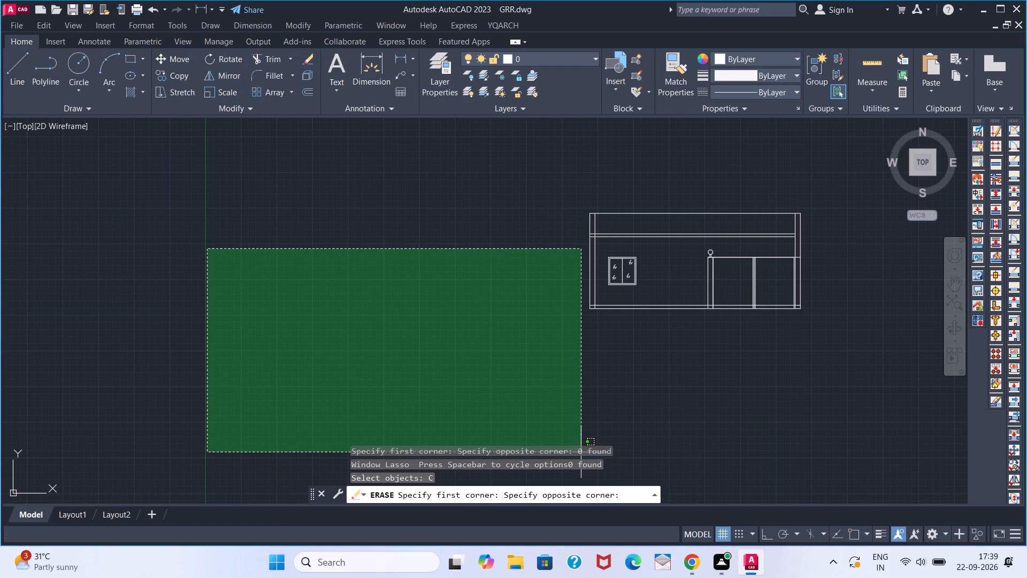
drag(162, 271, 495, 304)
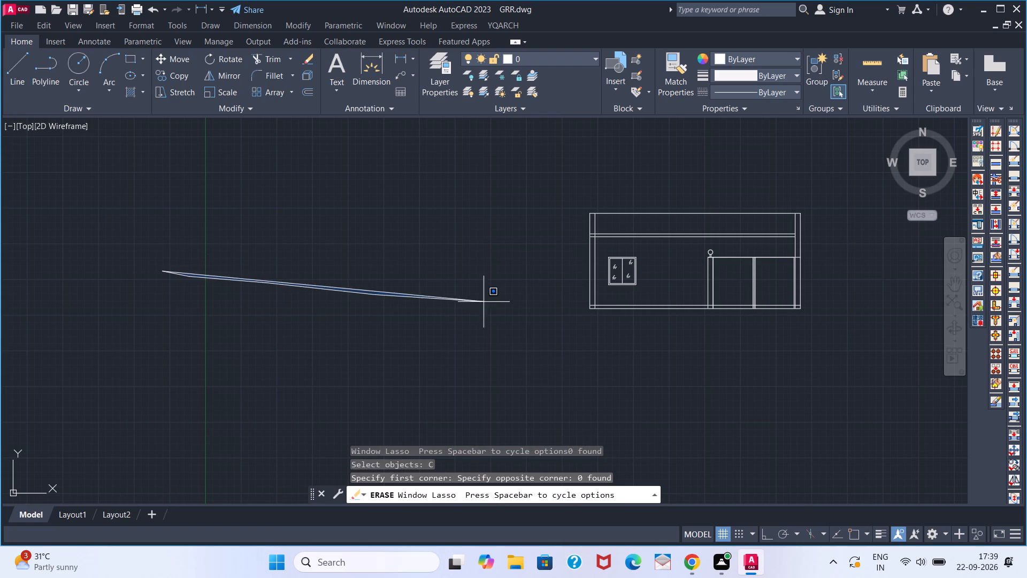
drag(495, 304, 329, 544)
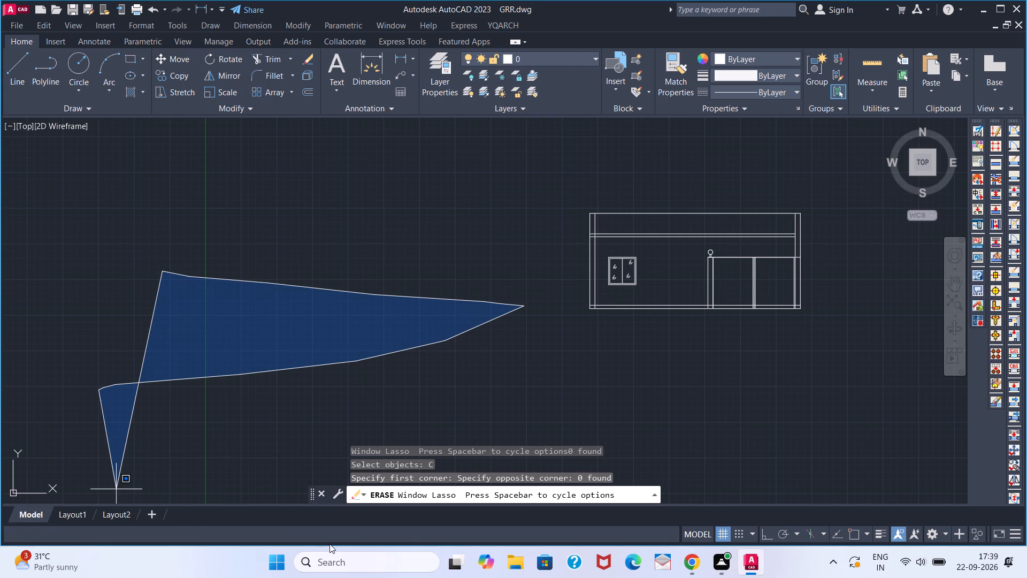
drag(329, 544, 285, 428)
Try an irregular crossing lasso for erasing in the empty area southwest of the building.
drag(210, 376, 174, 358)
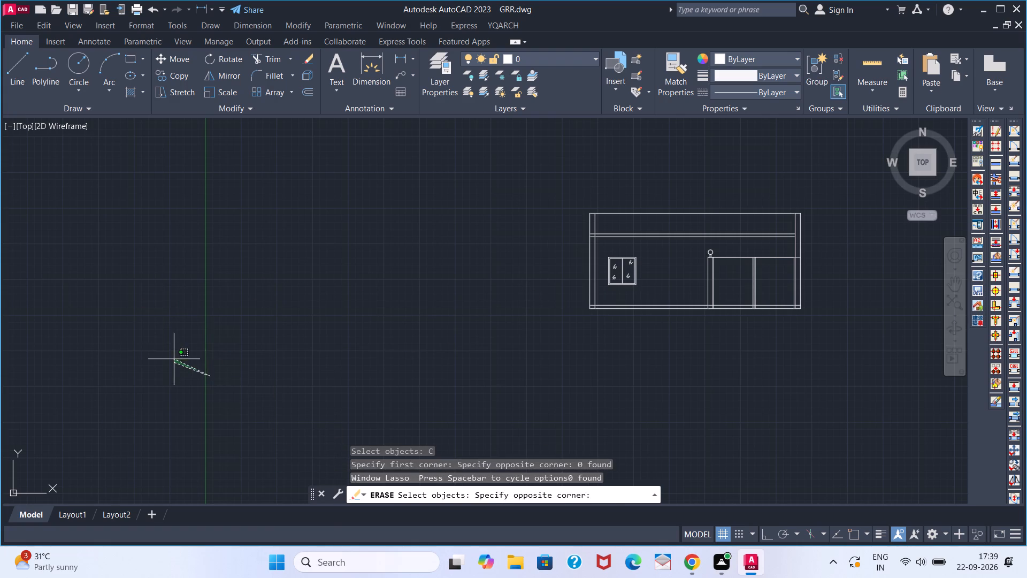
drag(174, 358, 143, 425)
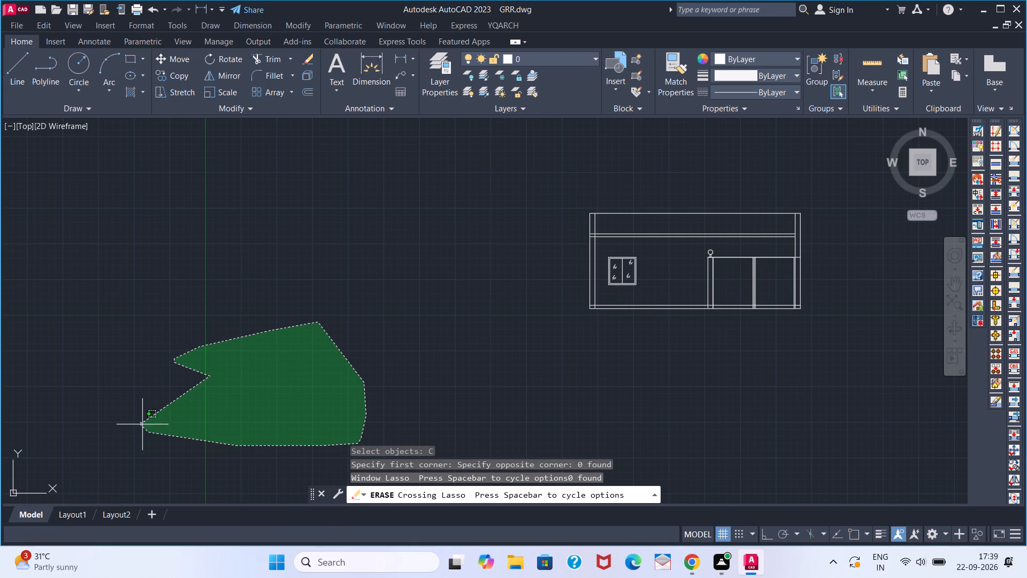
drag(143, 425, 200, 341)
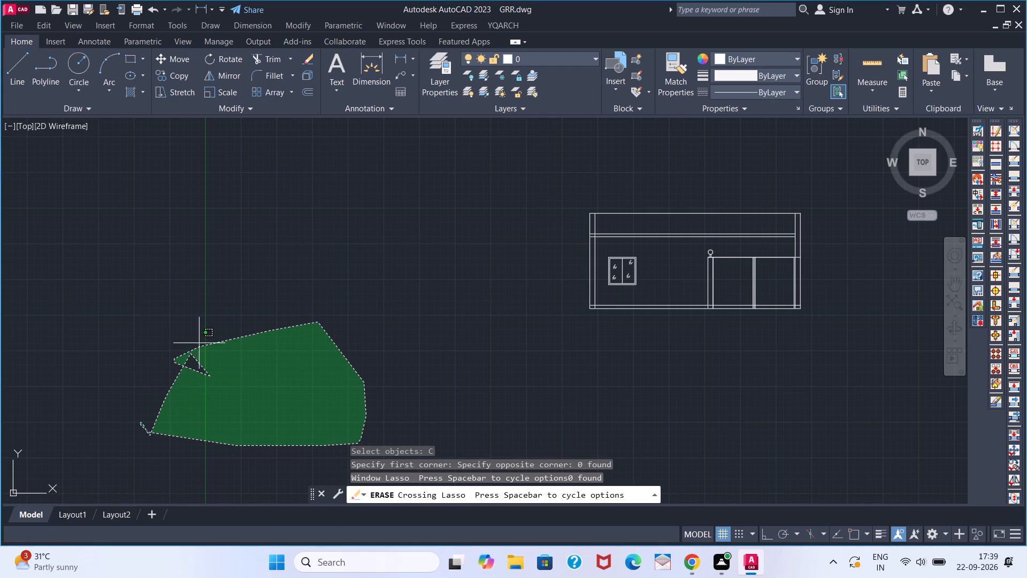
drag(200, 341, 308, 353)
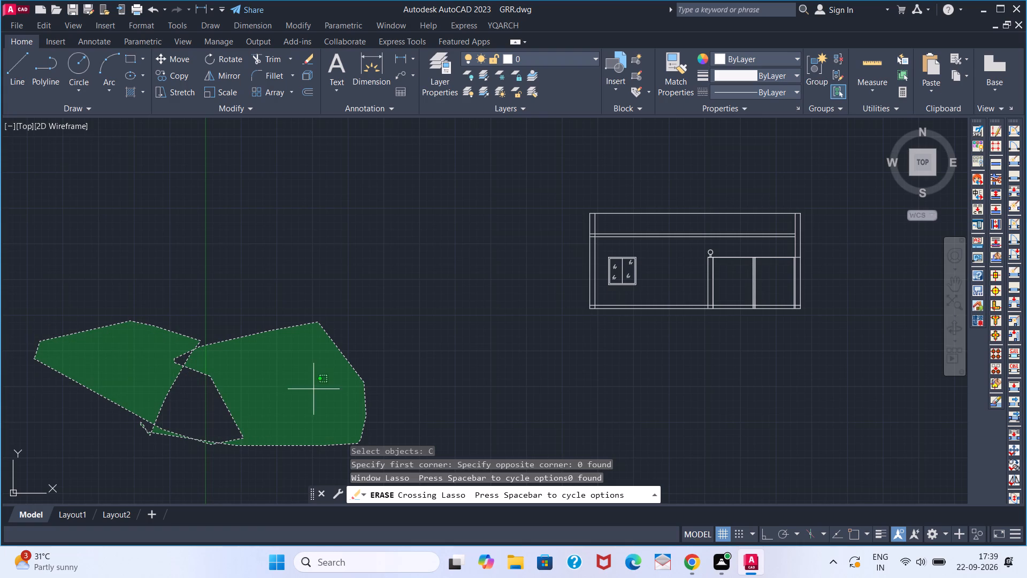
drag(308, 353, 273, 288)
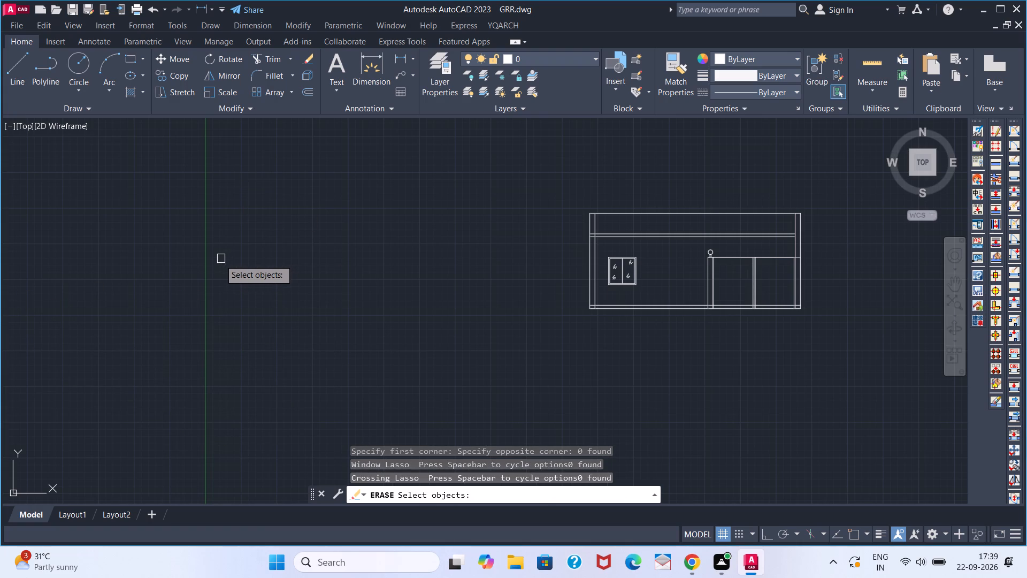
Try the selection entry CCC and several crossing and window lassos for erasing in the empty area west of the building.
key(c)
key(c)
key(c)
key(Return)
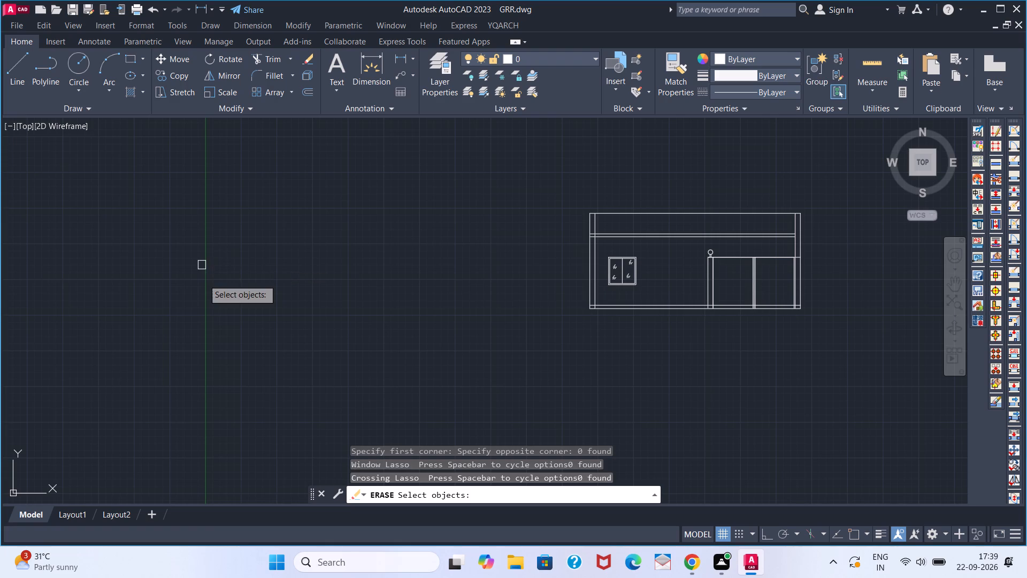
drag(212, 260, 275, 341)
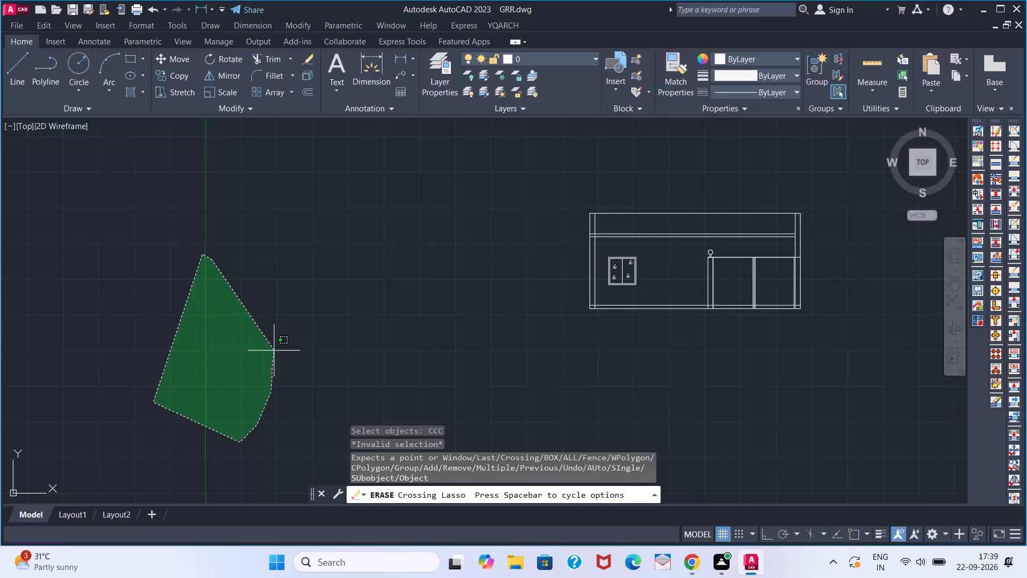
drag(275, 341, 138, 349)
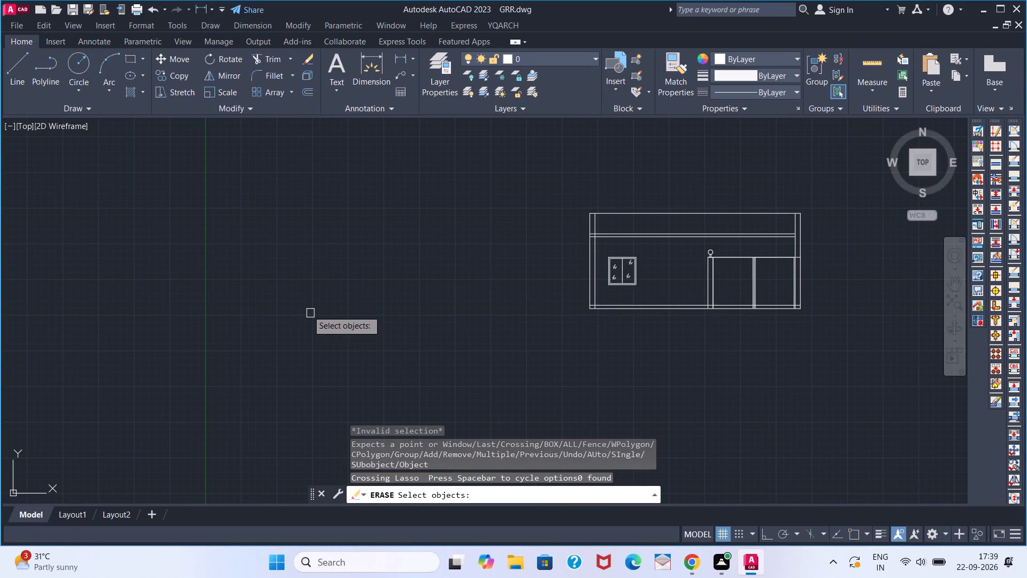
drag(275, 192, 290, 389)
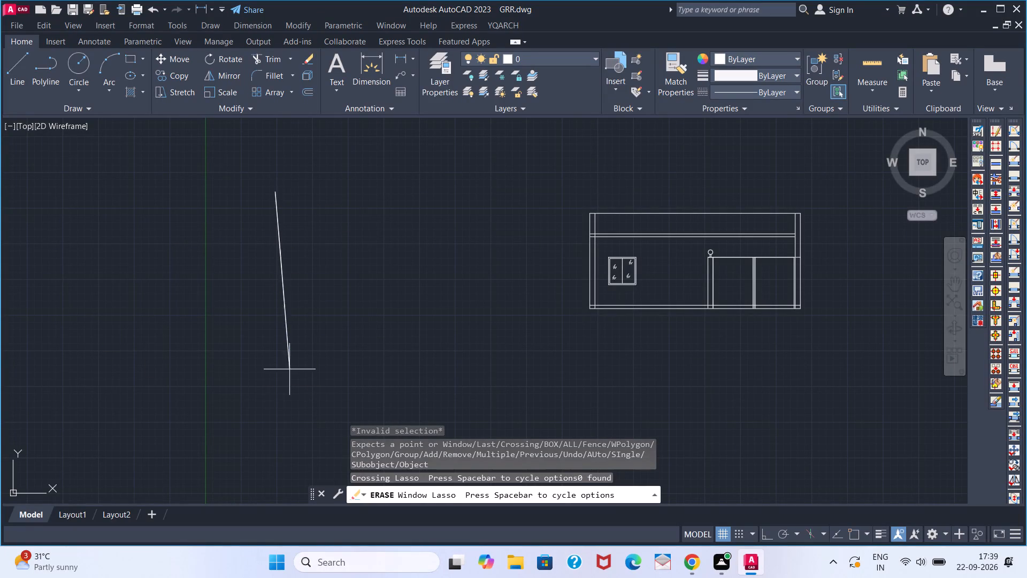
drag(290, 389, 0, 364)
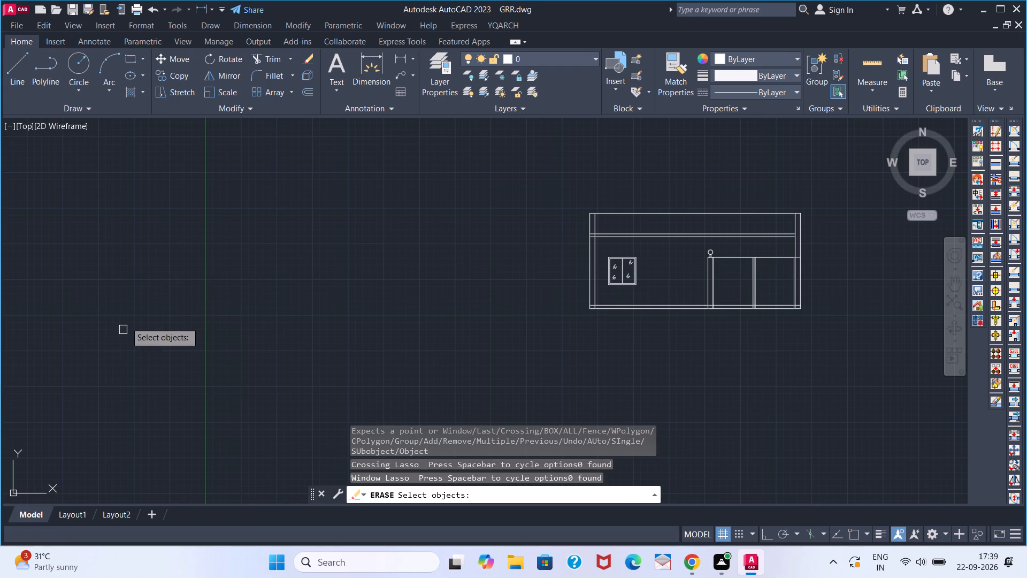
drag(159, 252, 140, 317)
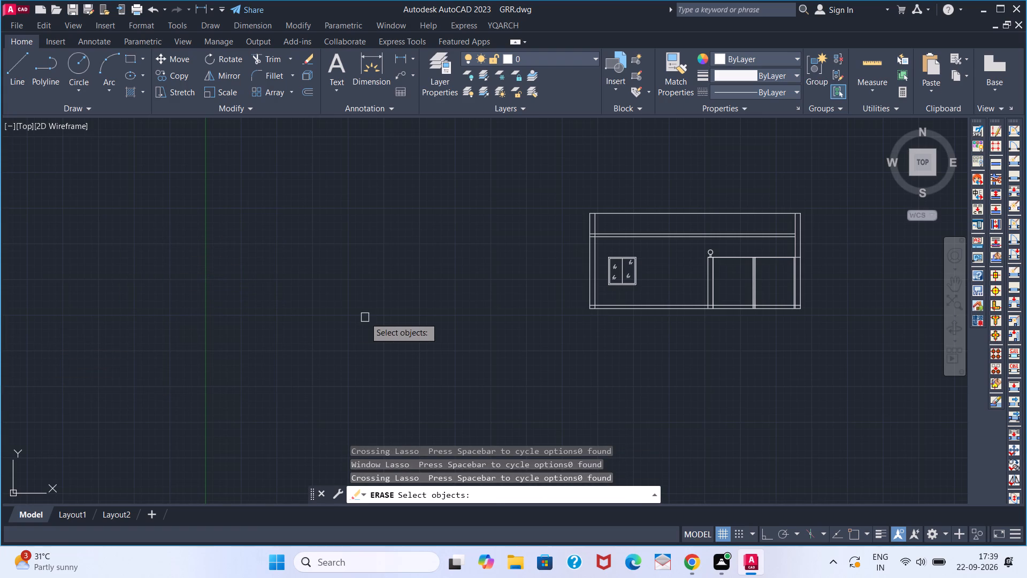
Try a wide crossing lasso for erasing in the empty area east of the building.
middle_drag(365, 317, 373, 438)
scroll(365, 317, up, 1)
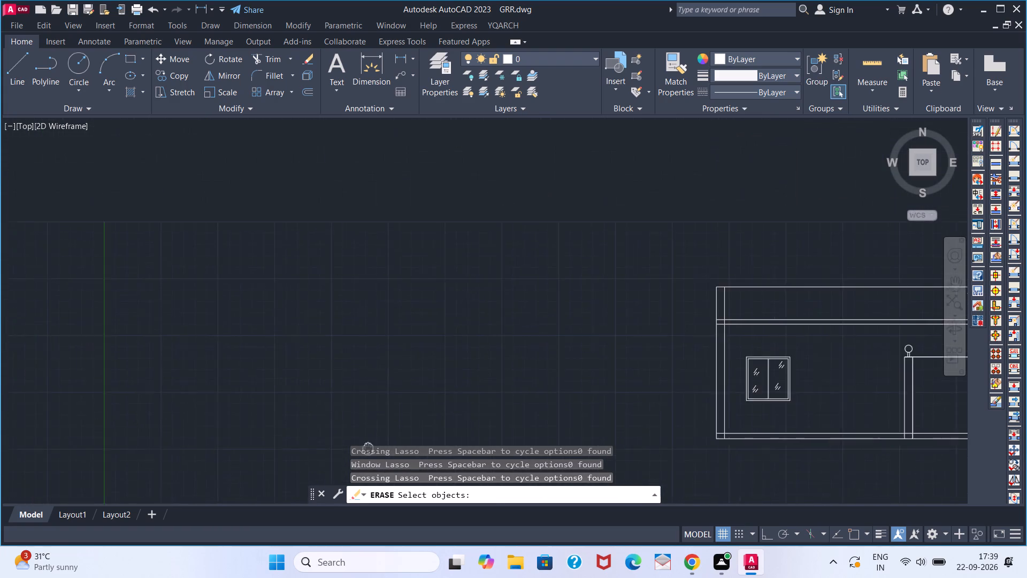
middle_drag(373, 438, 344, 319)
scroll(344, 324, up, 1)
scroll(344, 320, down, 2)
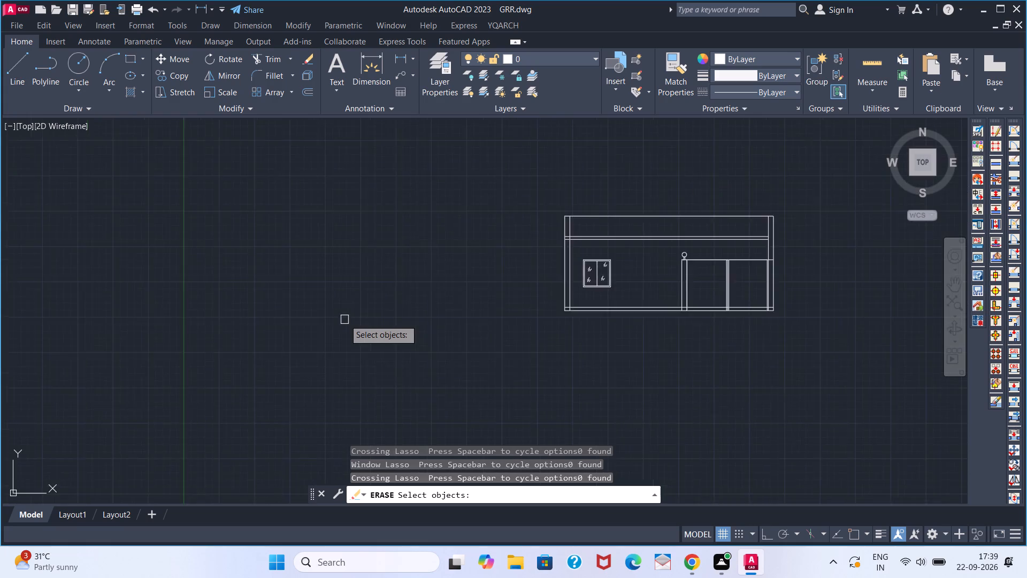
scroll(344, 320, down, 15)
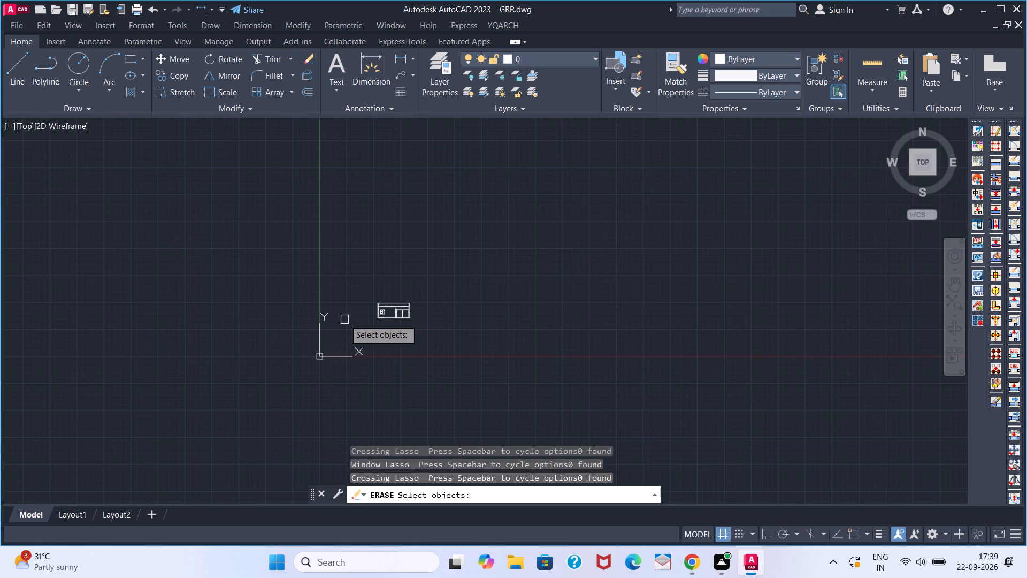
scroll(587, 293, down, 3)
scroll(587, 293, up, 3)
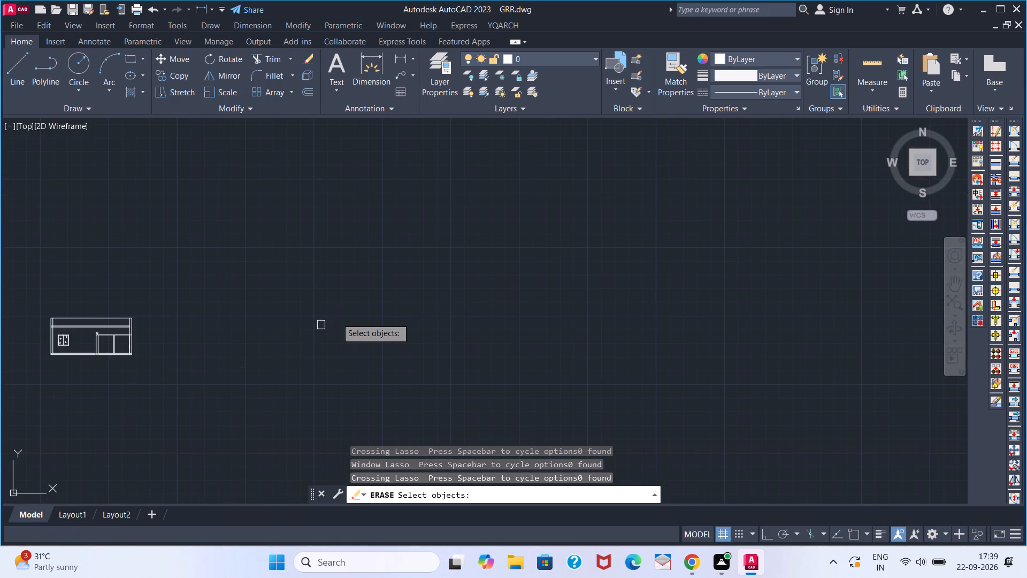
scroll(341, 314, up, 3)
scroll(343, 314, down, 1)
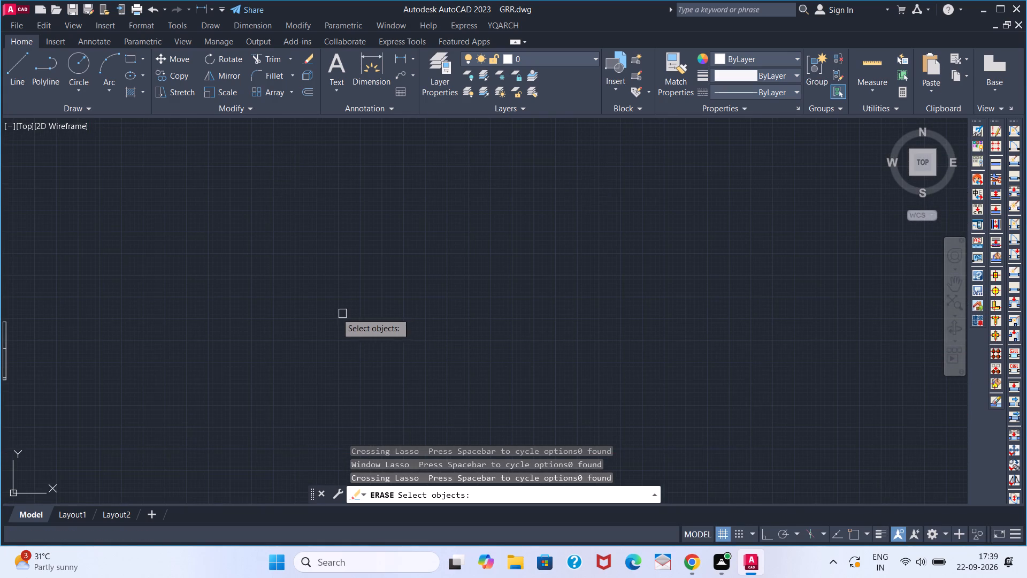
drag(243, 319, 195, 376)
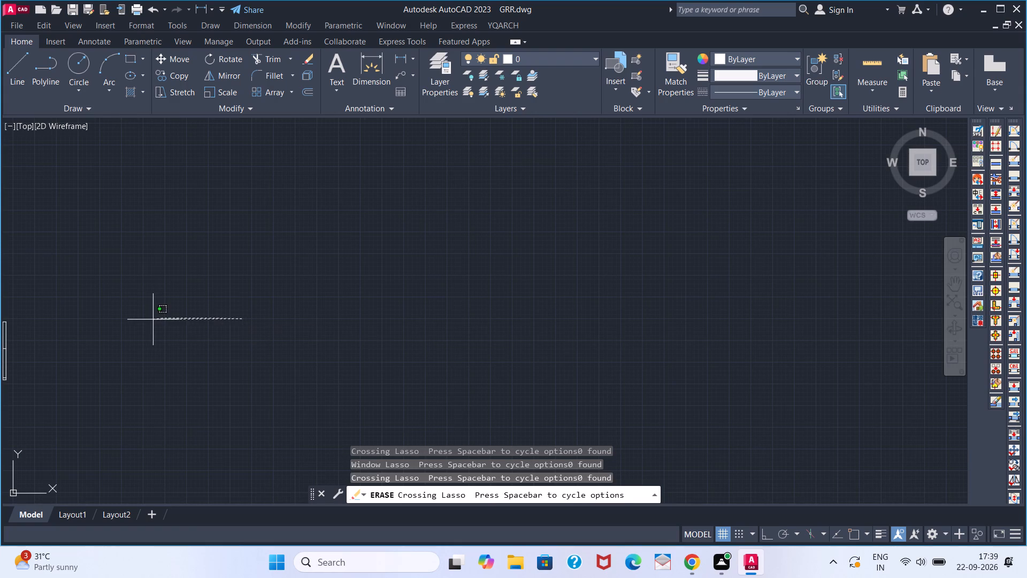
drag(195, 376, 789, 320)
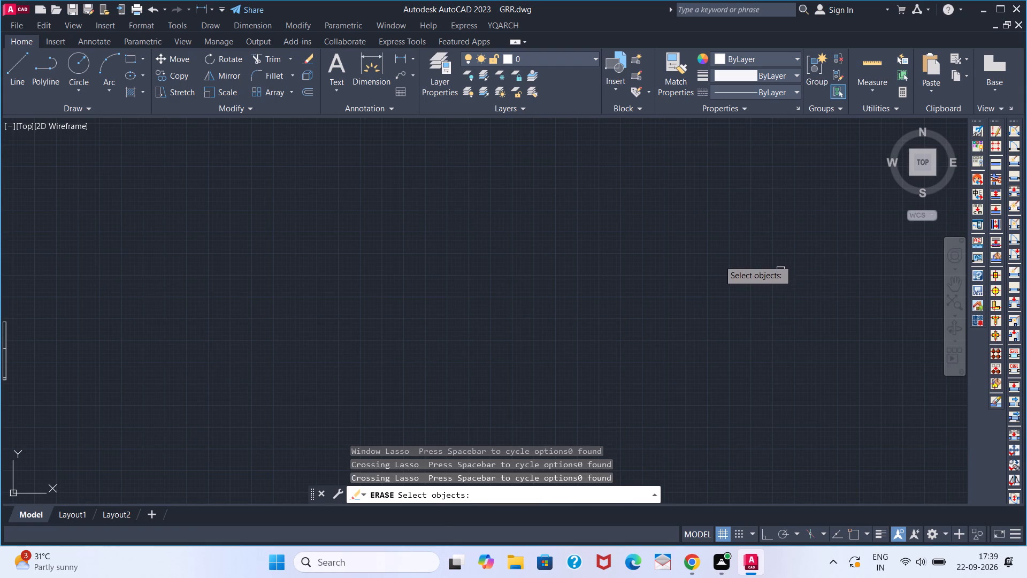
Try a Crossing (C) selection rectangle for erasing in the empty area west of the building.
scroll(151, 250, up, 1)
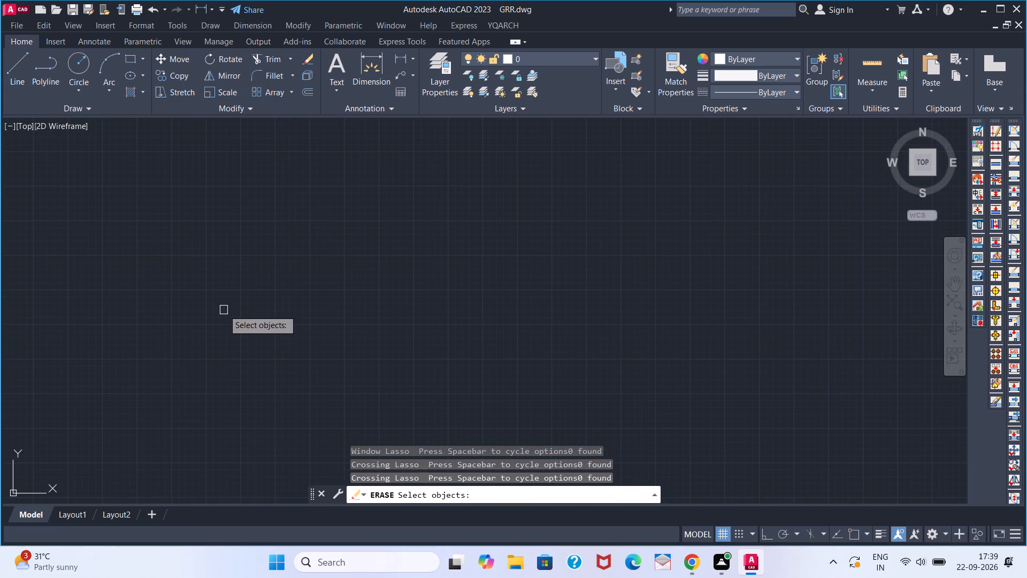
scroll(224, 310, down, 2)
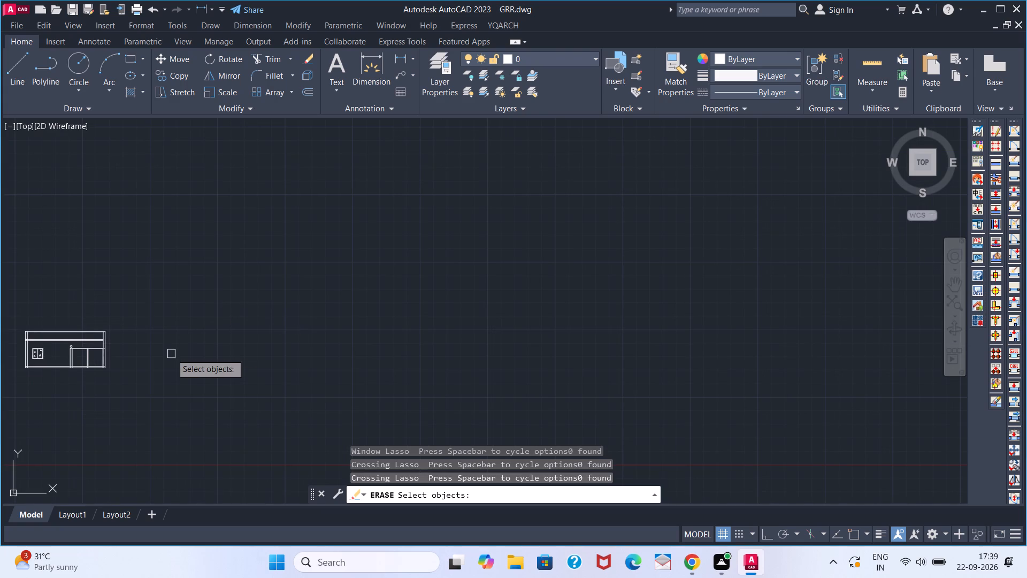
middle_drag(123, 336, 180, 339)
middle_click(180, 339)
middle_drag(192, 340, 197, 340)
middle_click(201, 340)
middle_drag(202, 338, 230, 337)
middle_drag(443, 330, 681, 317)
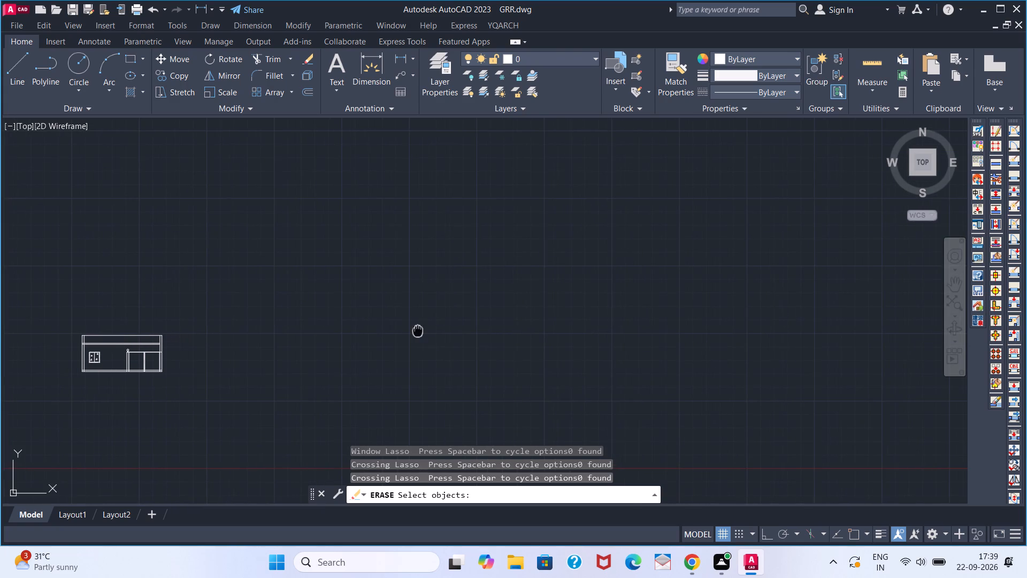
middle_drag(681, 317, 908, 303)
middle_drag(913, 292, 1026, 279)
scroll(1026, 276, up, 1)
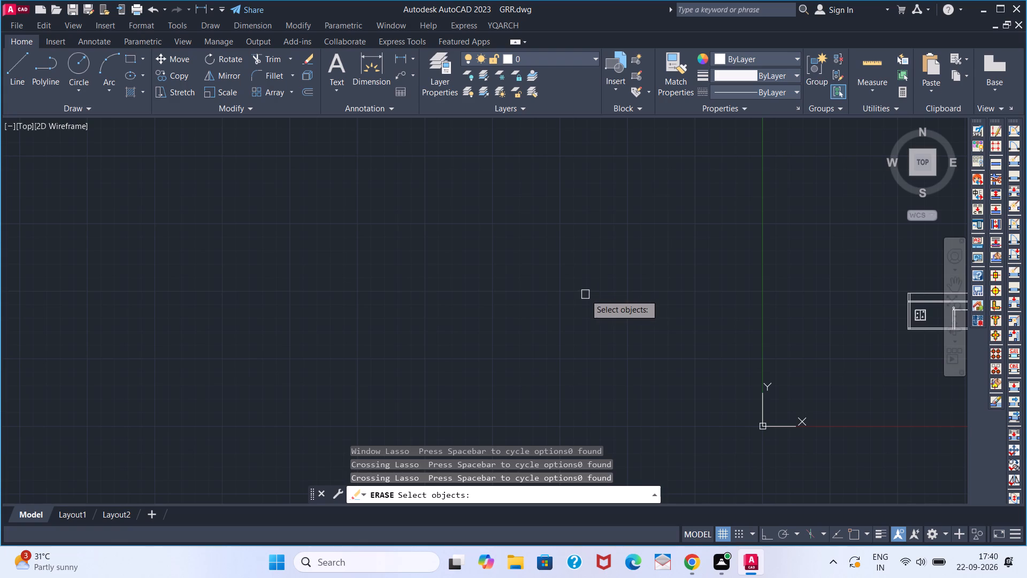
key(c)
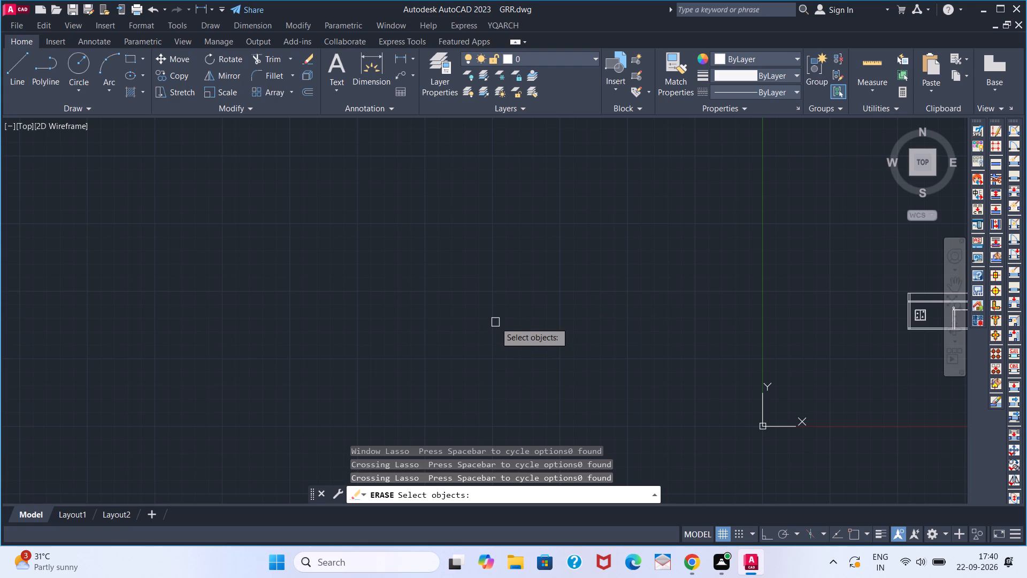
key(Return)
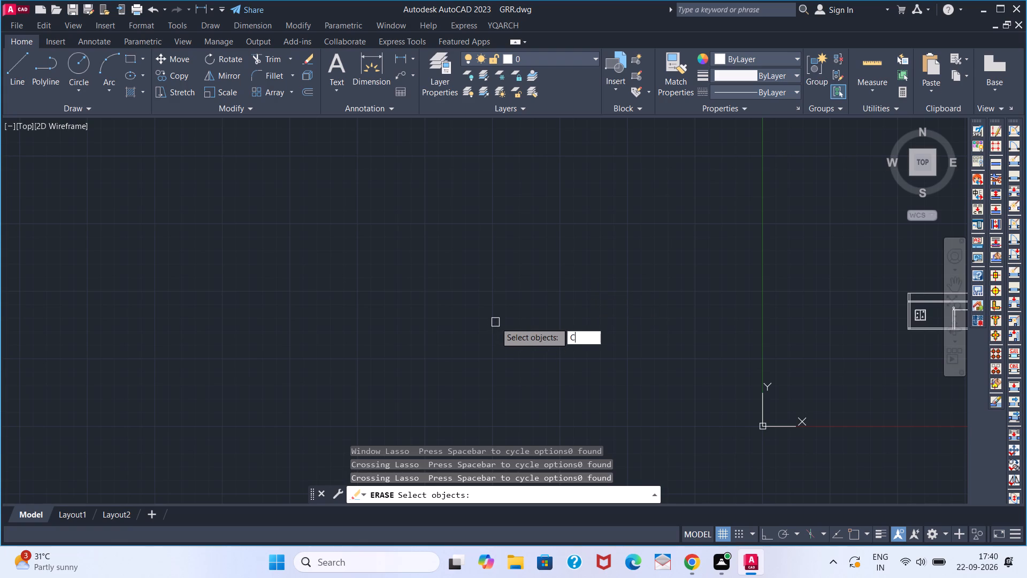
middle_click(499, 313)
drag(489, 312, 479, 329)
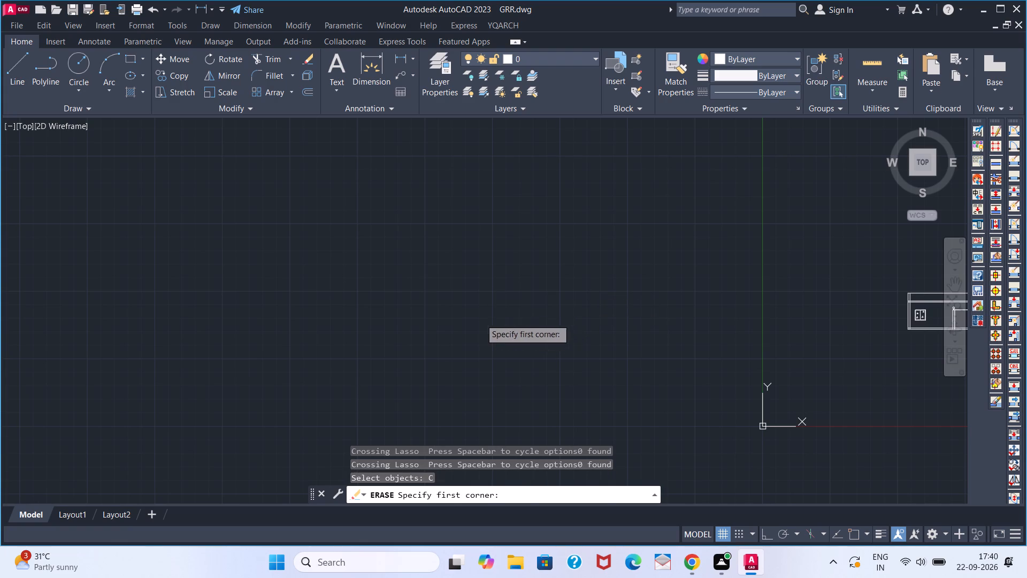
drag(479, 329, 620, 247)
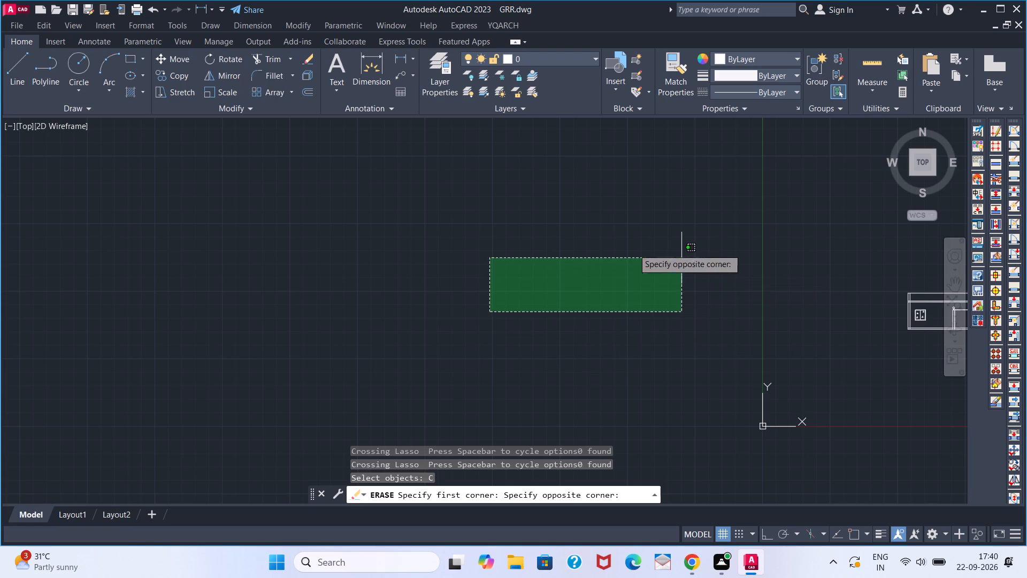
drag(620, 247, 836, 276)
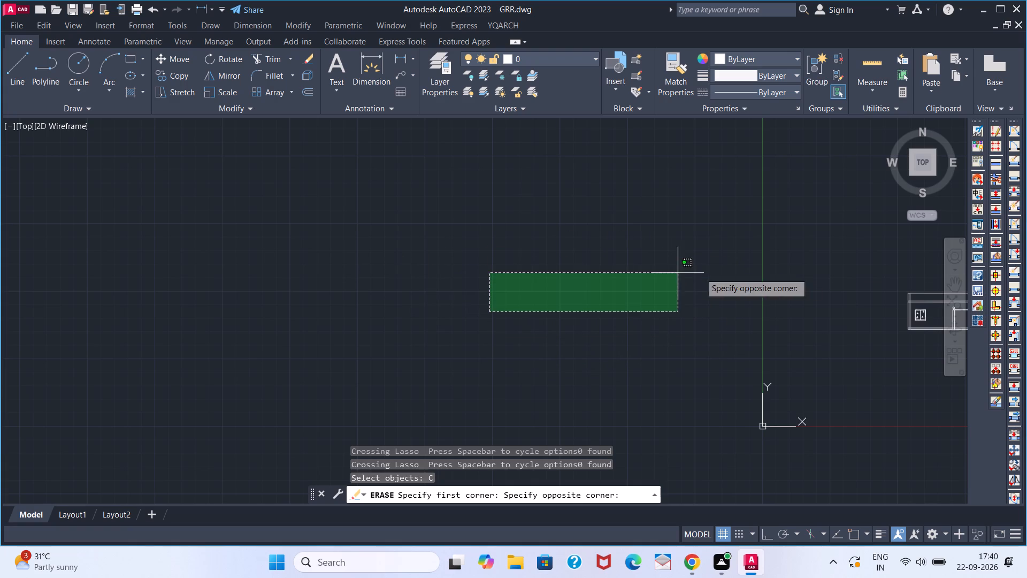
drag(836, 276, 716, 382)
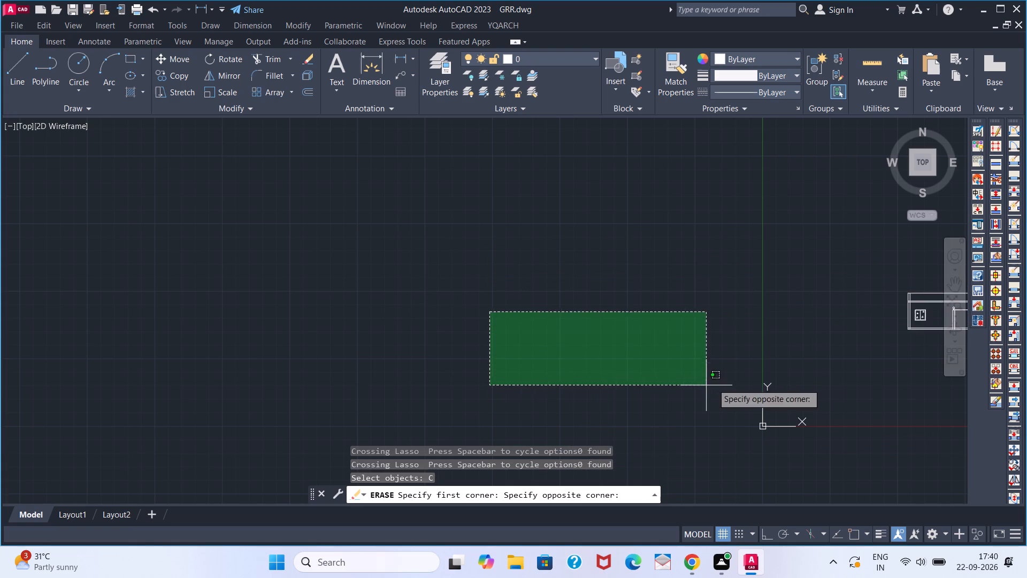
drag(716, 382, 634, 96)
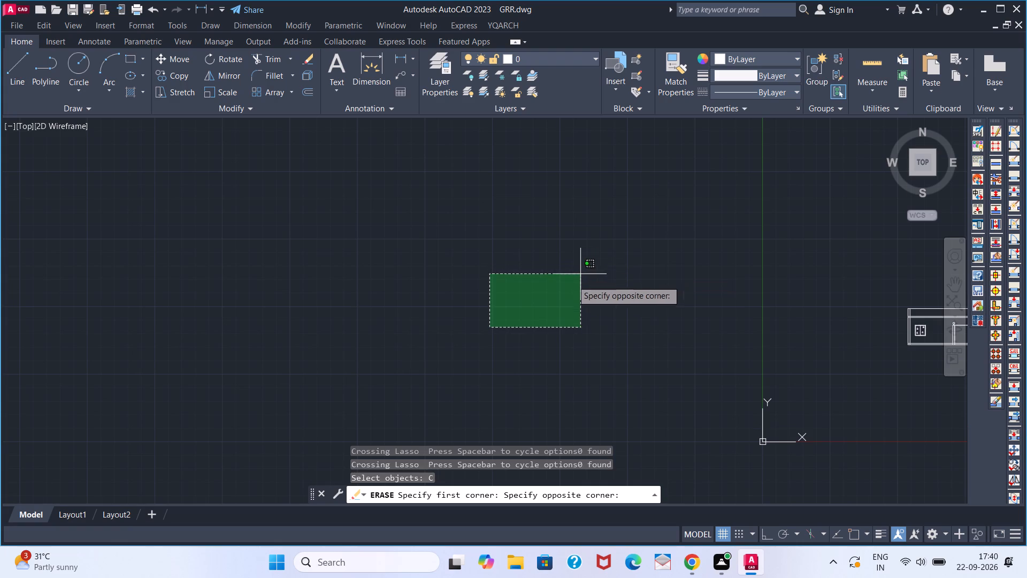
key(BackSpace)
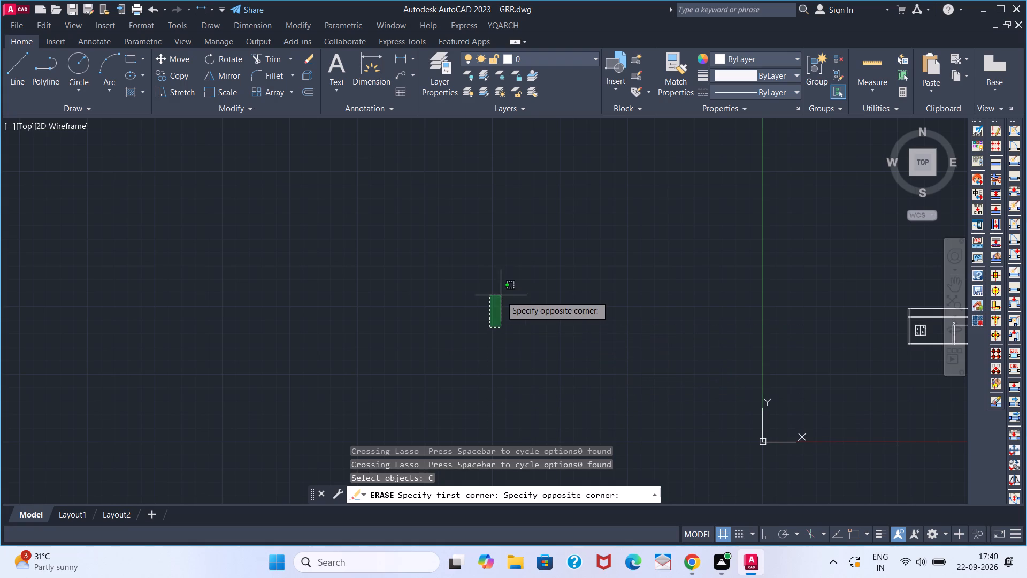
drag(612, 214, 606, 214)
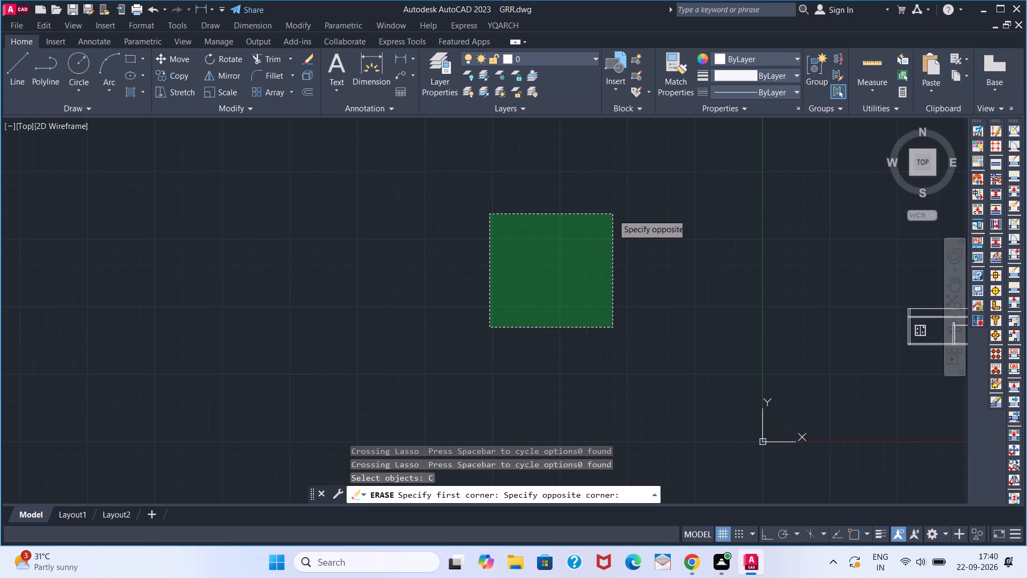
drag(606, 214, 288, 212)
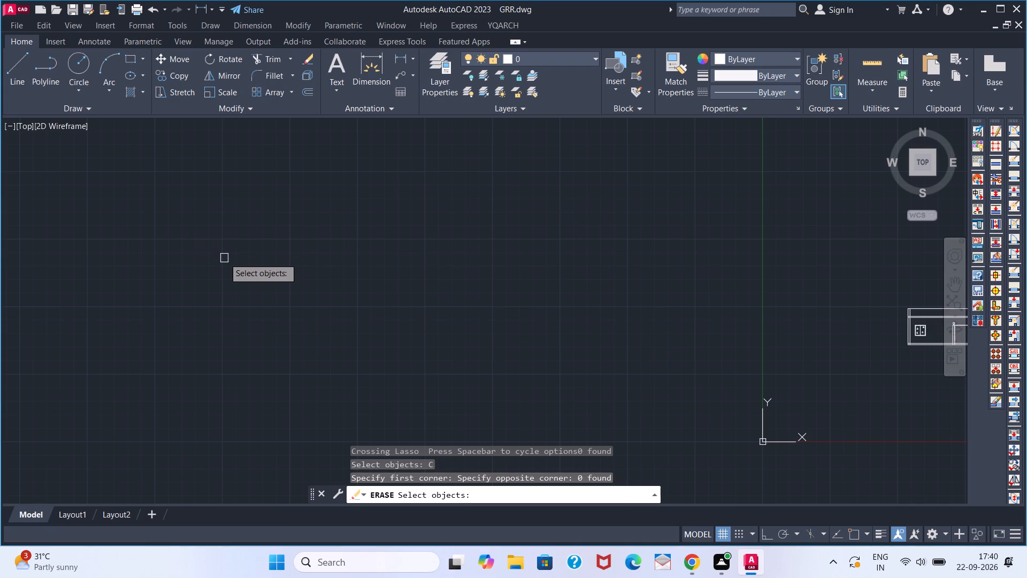
Erase the most recently created group with the Last (L) selection, adding a window lasso across the empty area west of the building.
key(l)
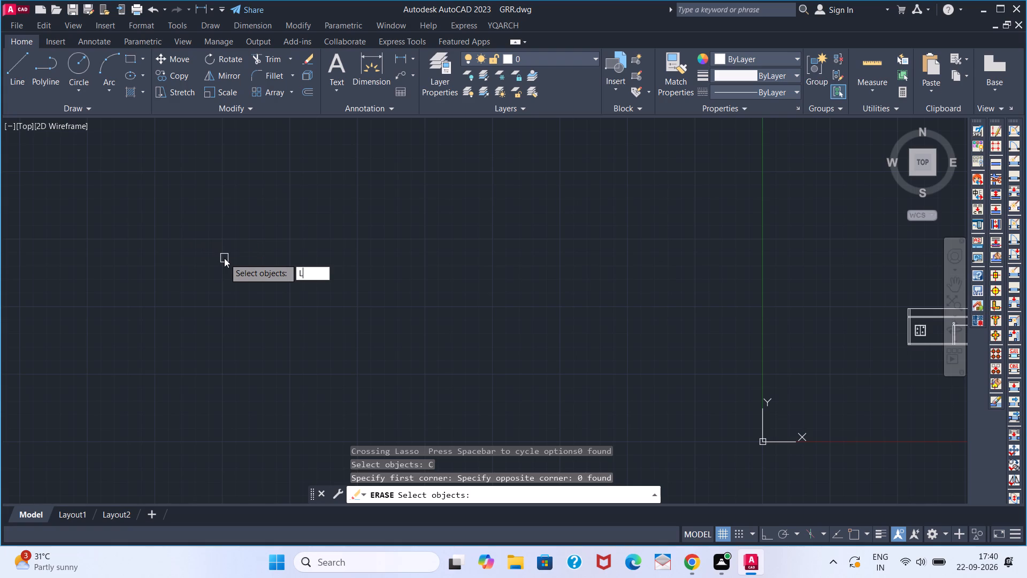
key(Return)
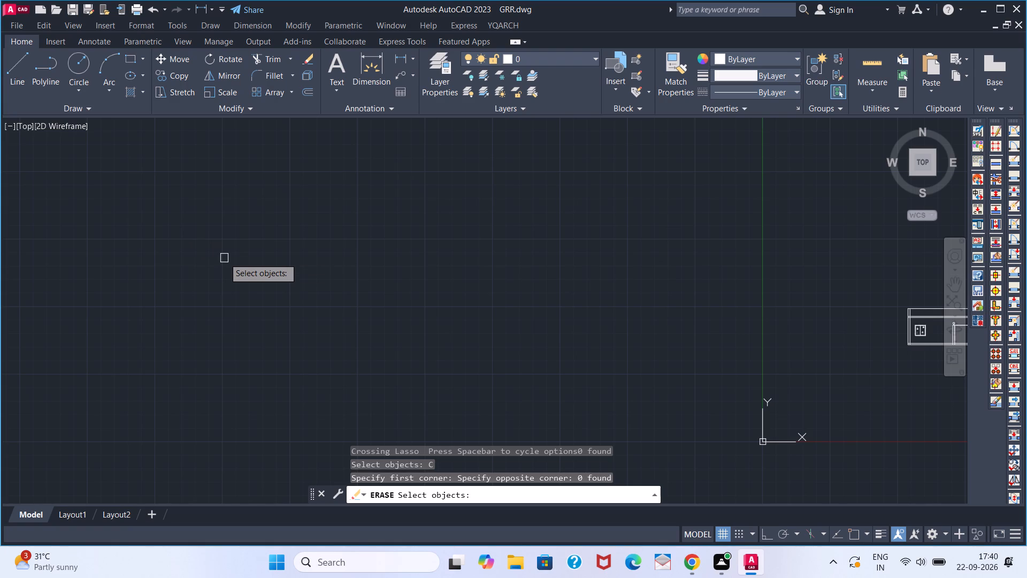
drag(244, 269, 618, 290)
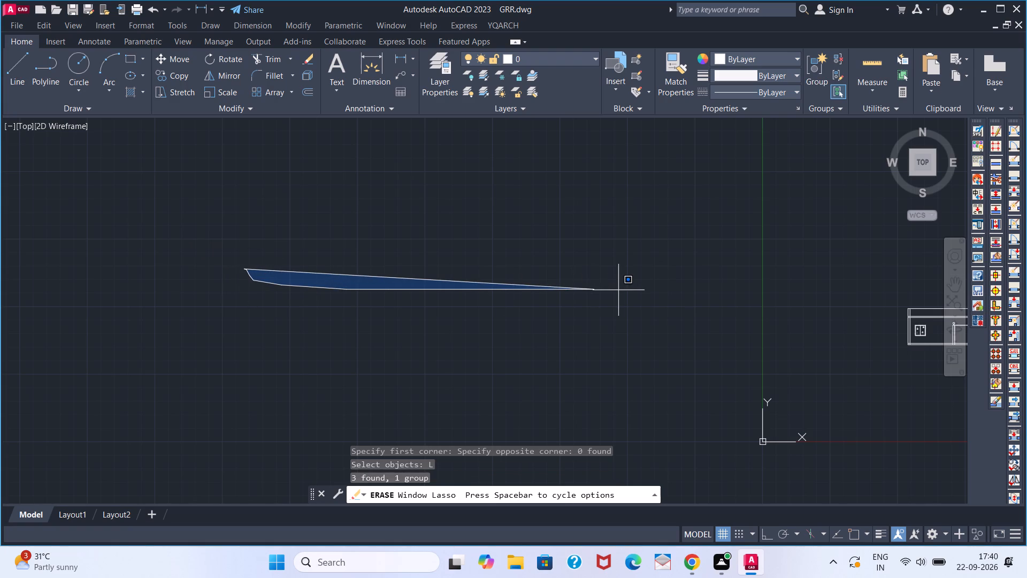
drag(618, 290, 586, 275)
right_click(564, 245)
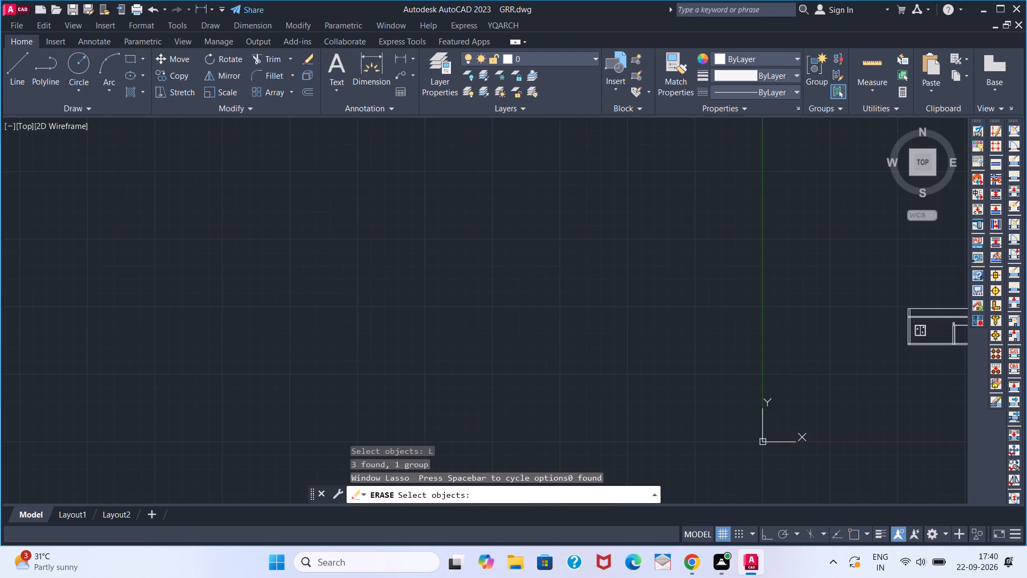
right_click(479, 227)
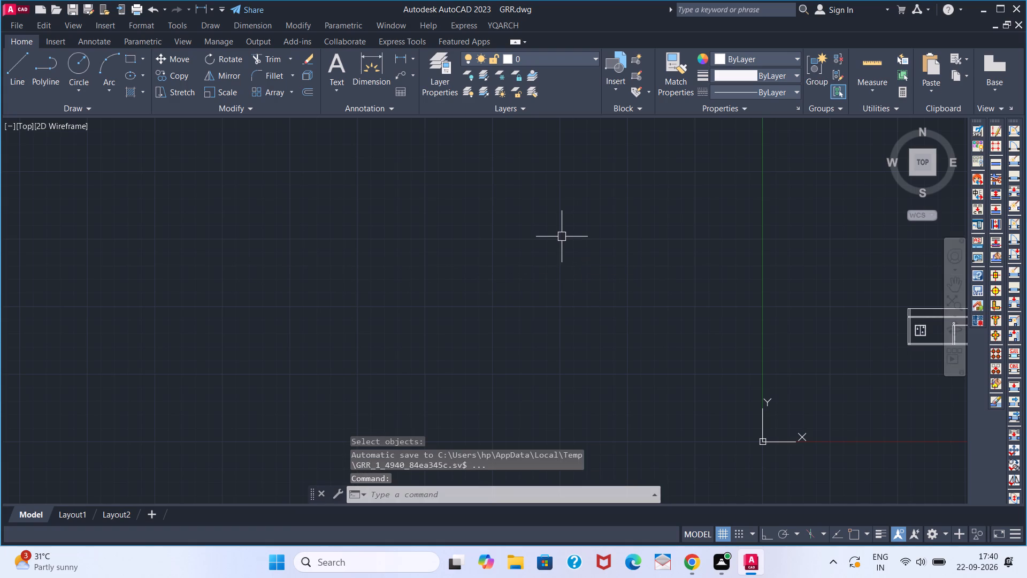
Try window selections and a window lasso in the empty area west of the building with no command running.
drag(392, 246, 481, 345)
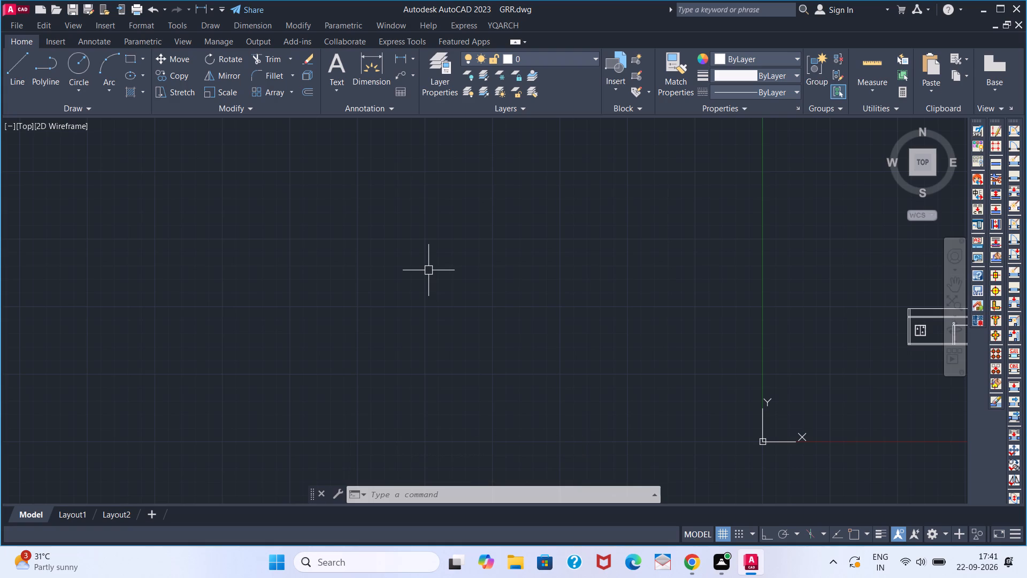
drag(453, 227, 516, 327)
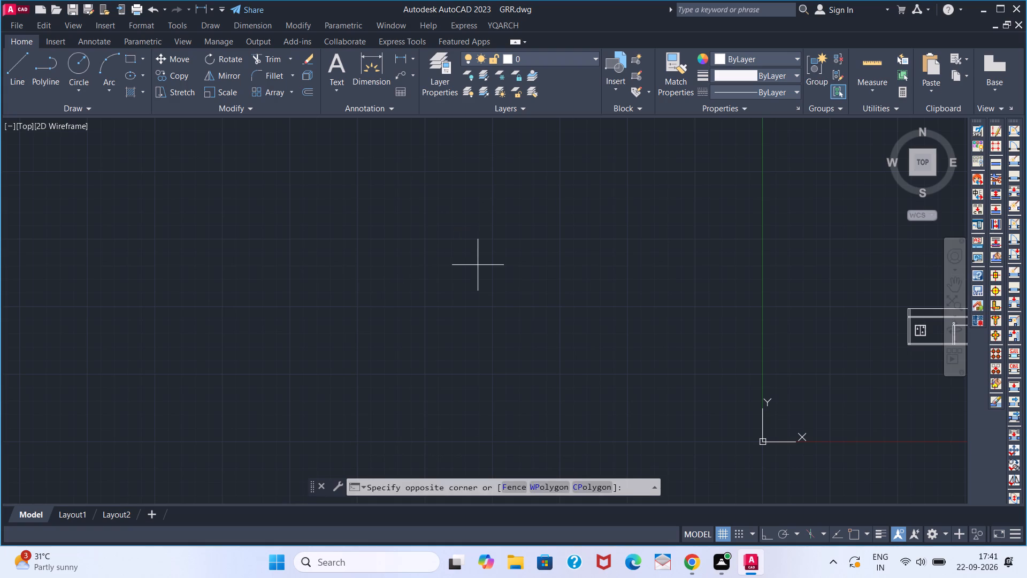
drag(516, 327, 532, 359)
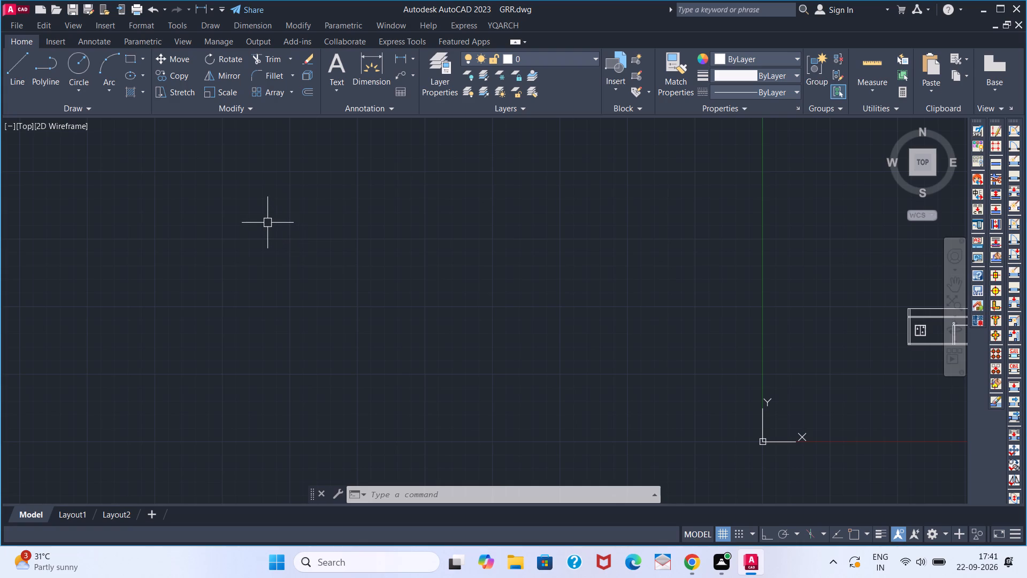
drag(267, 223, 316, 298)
Draw a circle with a radius of about 41 feet in the empty area west of the building.
key(c)
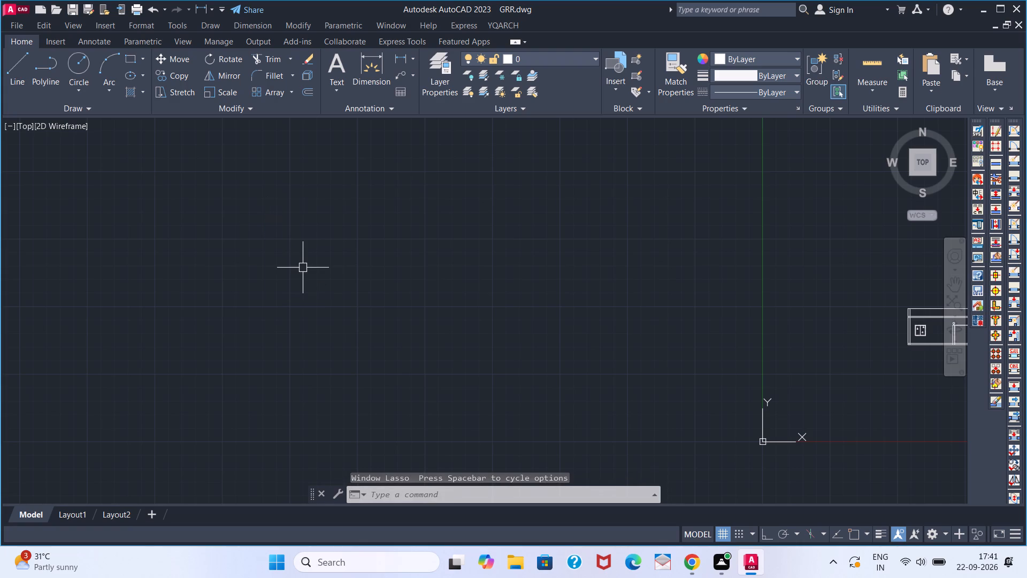
key(Return)
drag(298, 253, 281, 210)
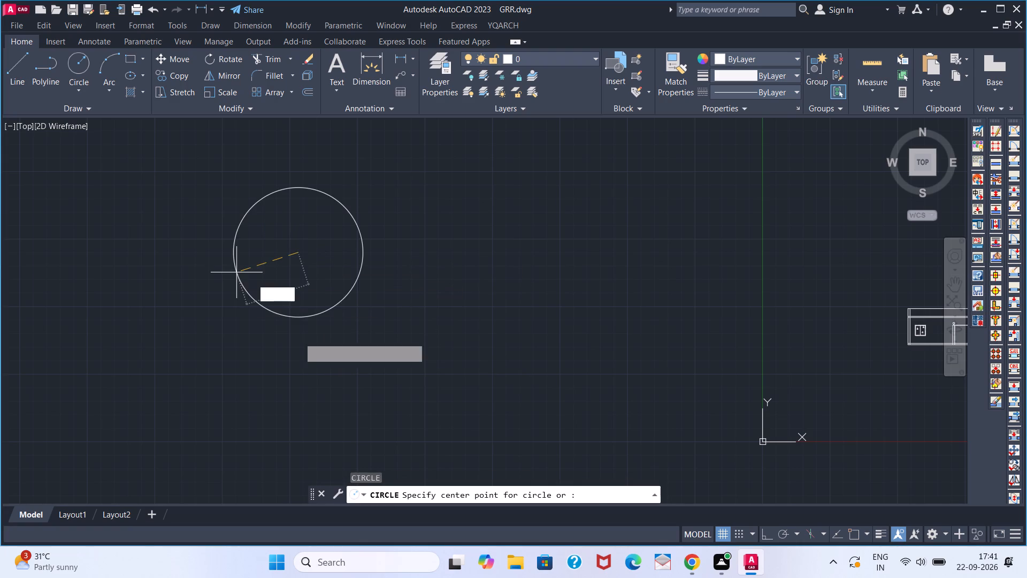
drag(281, 210, 410, 213)
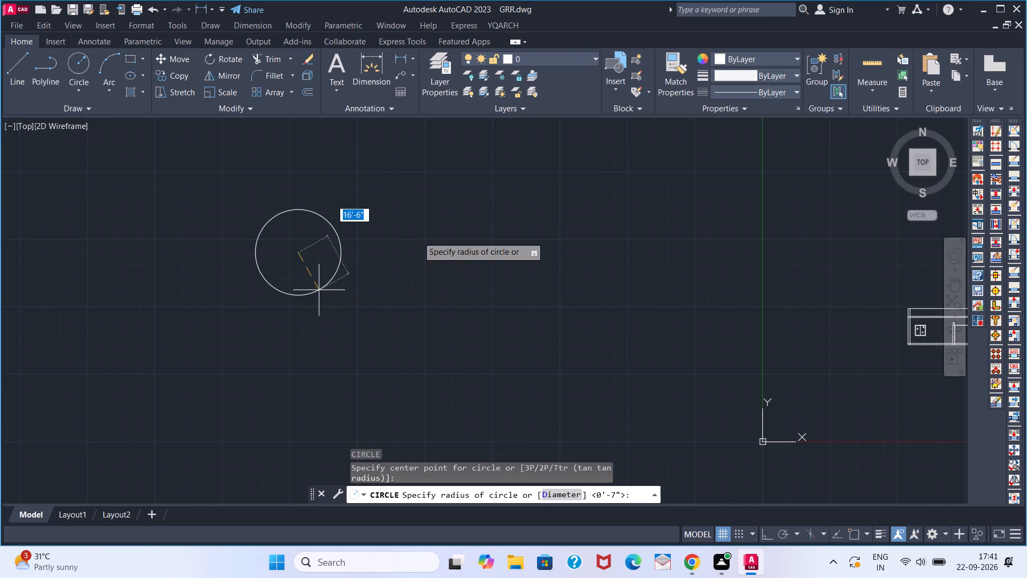
drag(410, 213, 358, 249)
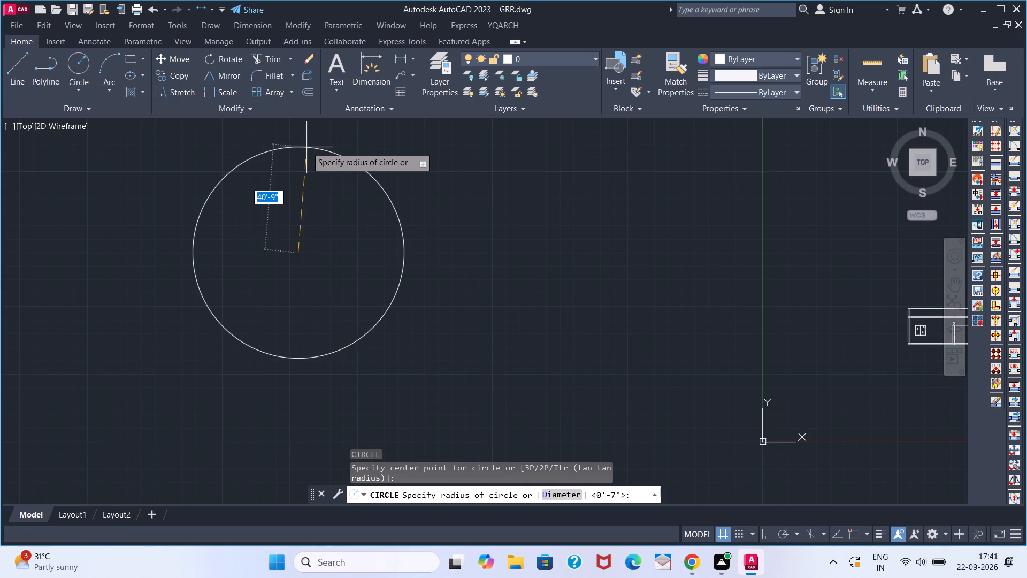
key(Delete)
key(Delete)
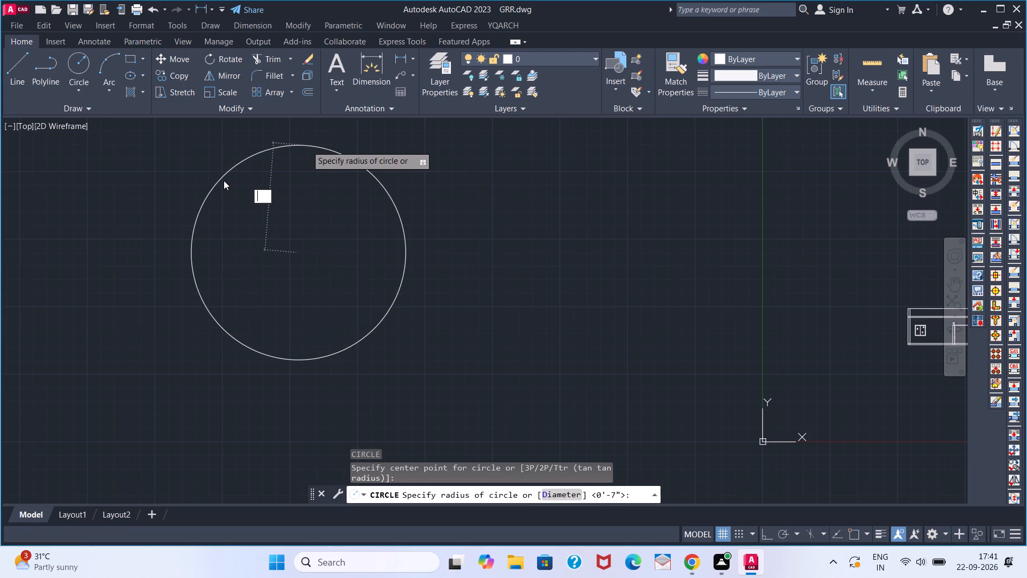
key(Delete)
key(Delete)
click(218, 181)
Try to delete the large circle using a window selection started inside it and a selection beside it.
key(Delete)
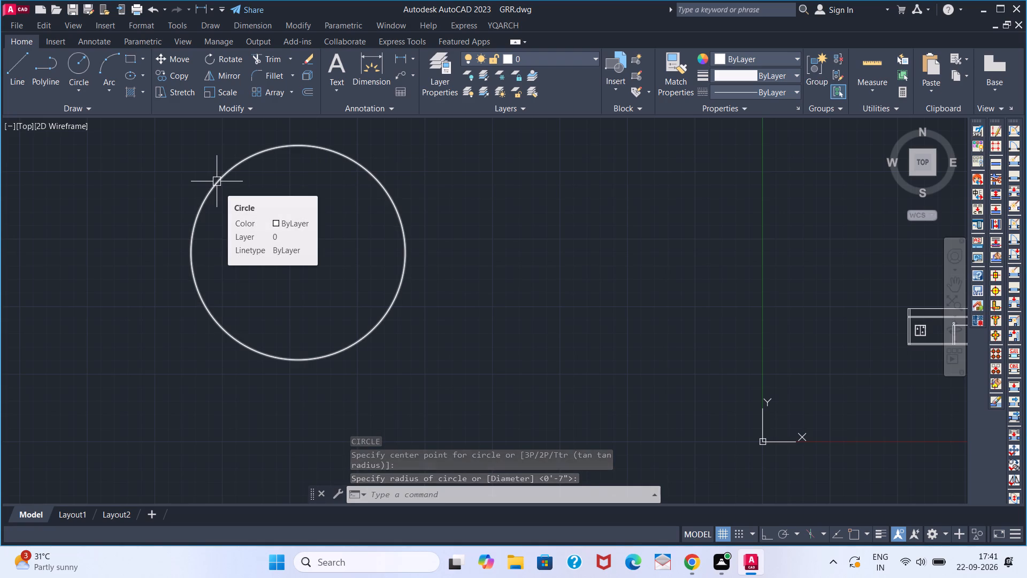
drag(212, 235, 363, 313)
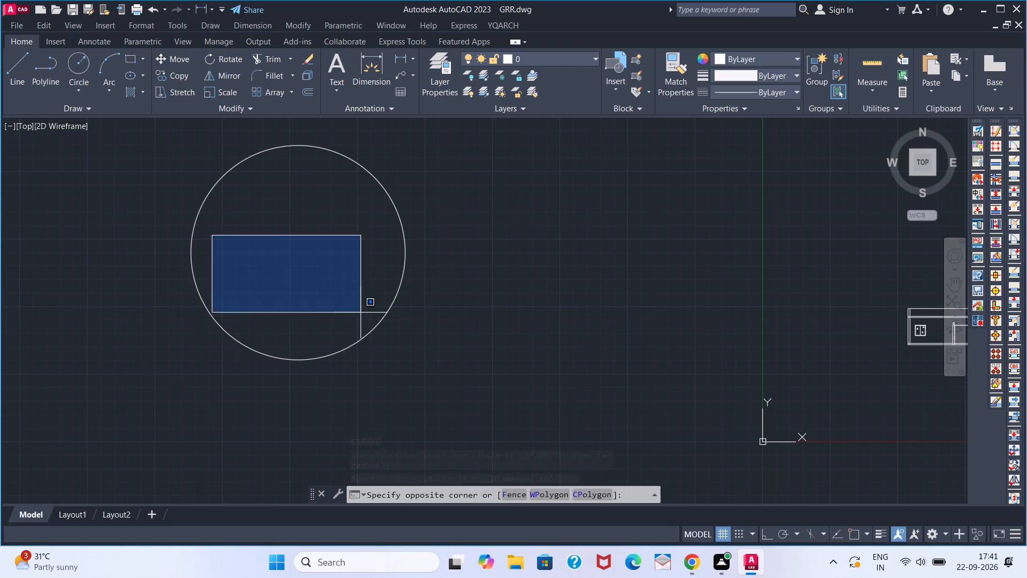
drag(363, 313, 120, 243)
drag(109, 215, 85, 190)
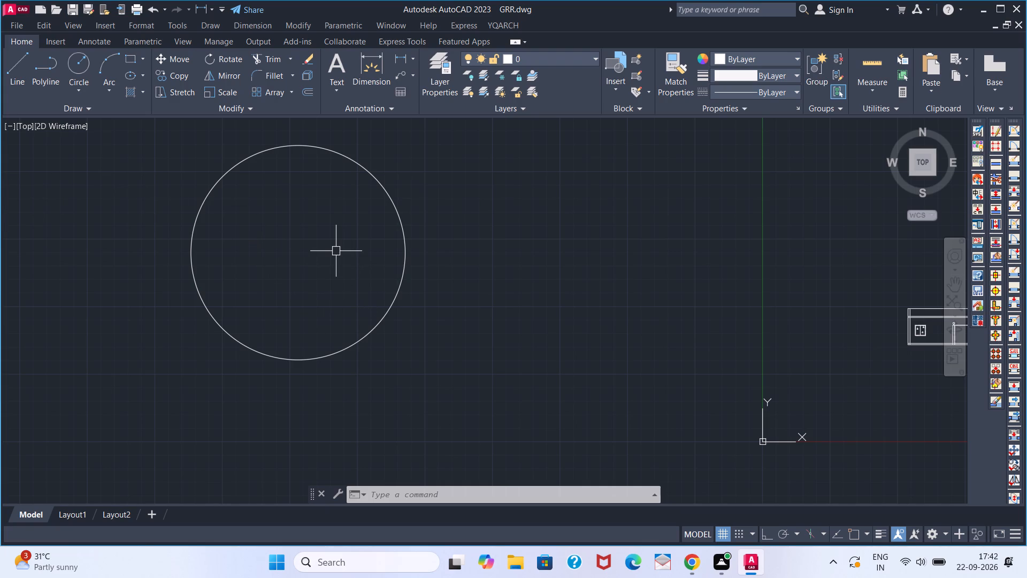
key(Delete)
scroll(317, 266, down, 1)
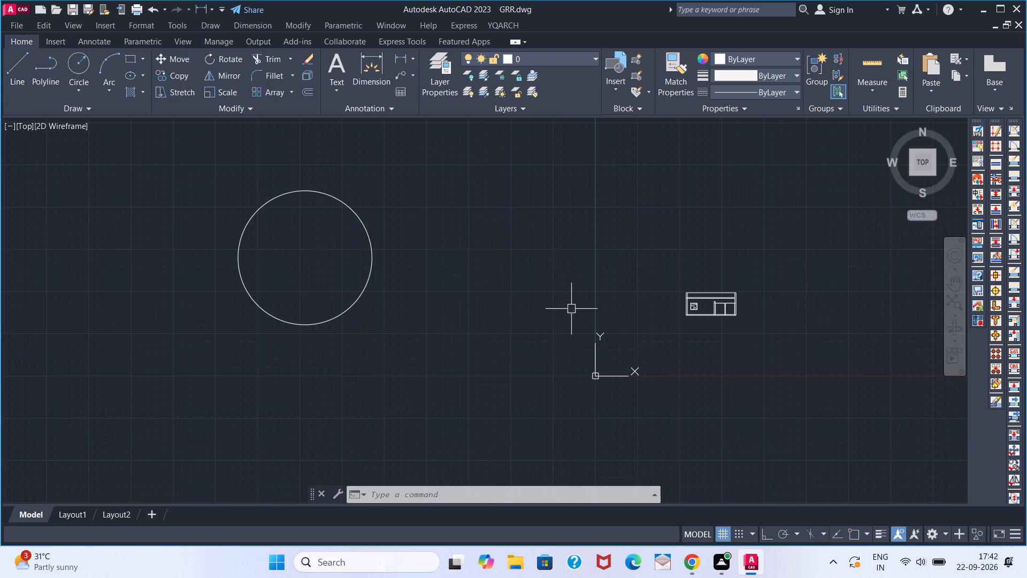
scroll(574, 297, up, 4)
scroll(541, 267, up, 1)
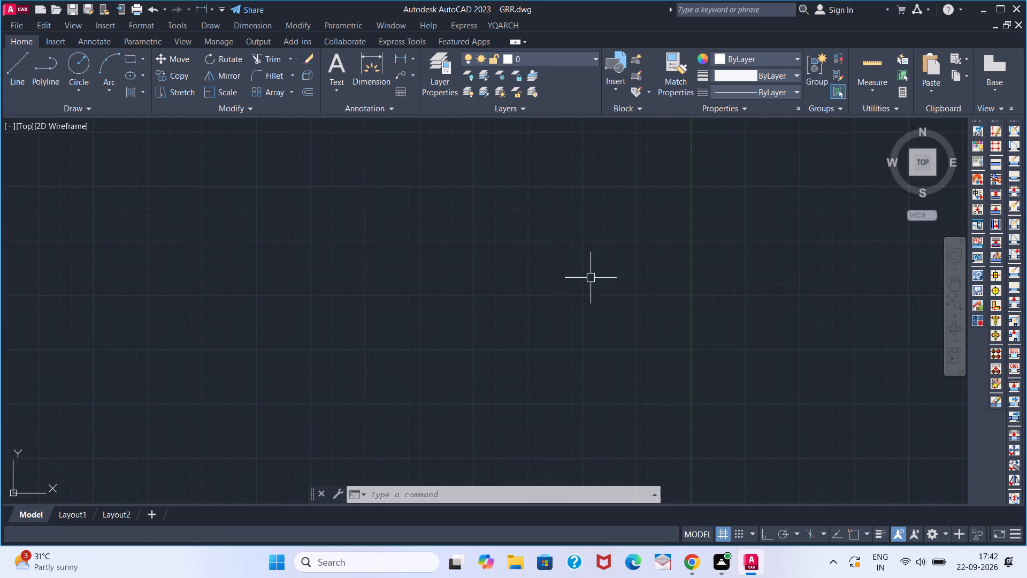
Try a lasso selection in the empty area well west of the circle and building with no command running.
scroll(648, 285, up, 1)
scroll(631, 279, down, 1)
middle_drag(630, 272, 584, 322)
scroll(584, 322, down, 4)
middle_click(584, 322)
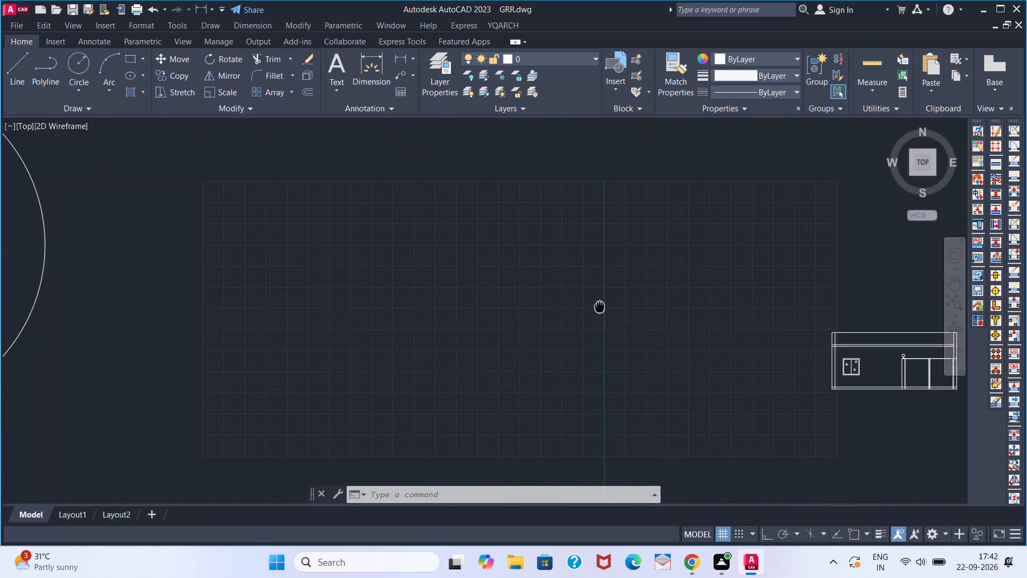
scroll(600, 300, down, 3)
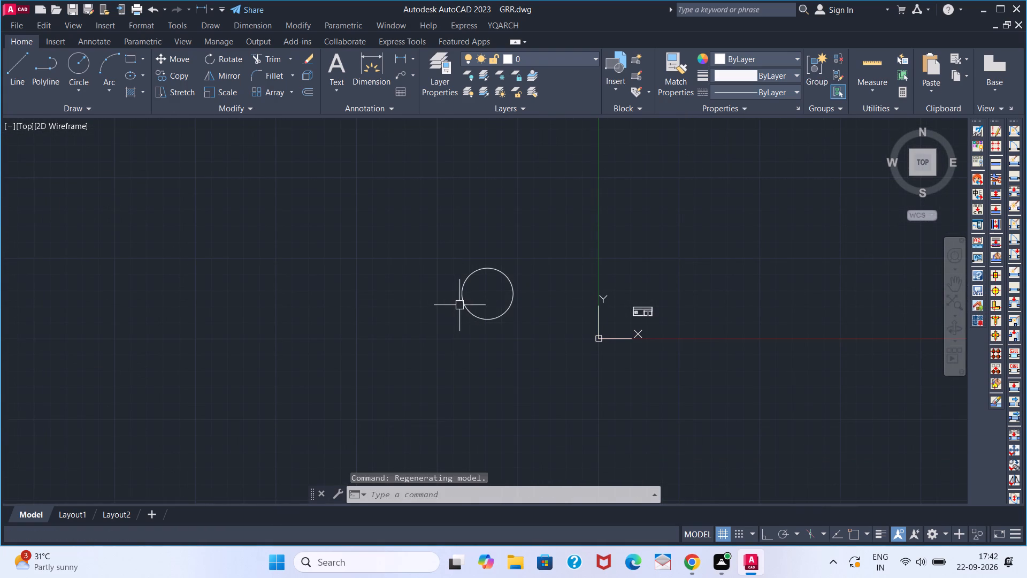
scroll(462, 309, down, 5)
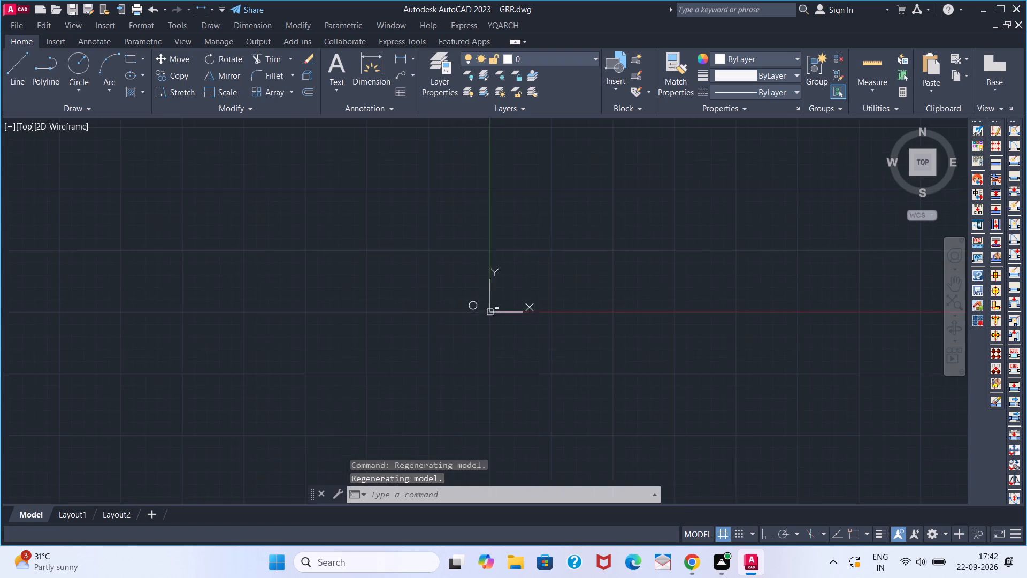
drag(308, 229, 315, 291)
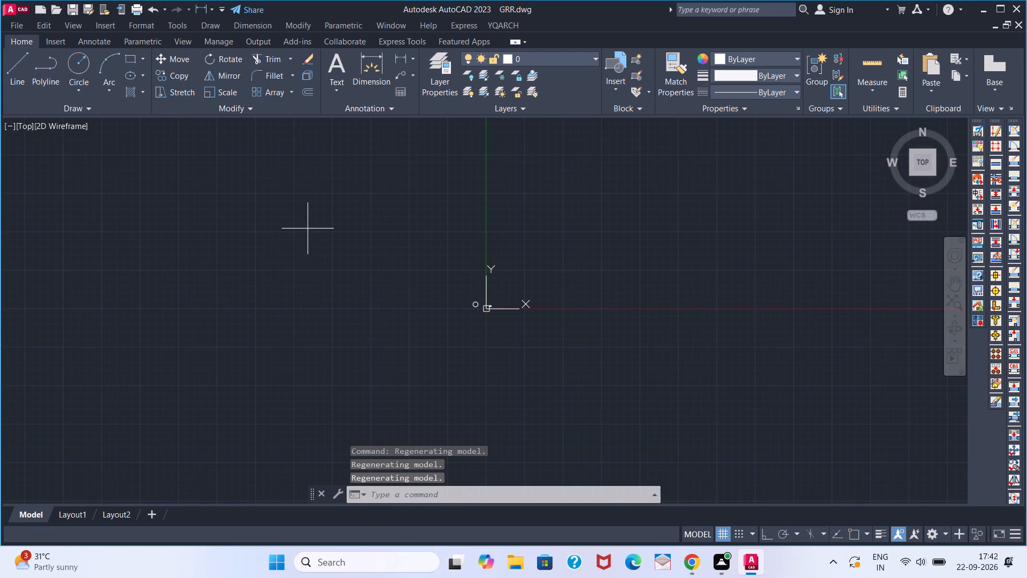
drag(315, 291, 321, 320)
Draw five continuous line segments zigzagging west from the last point at the building, the first two about 2,650 and 2,250 feet long.
key(l)
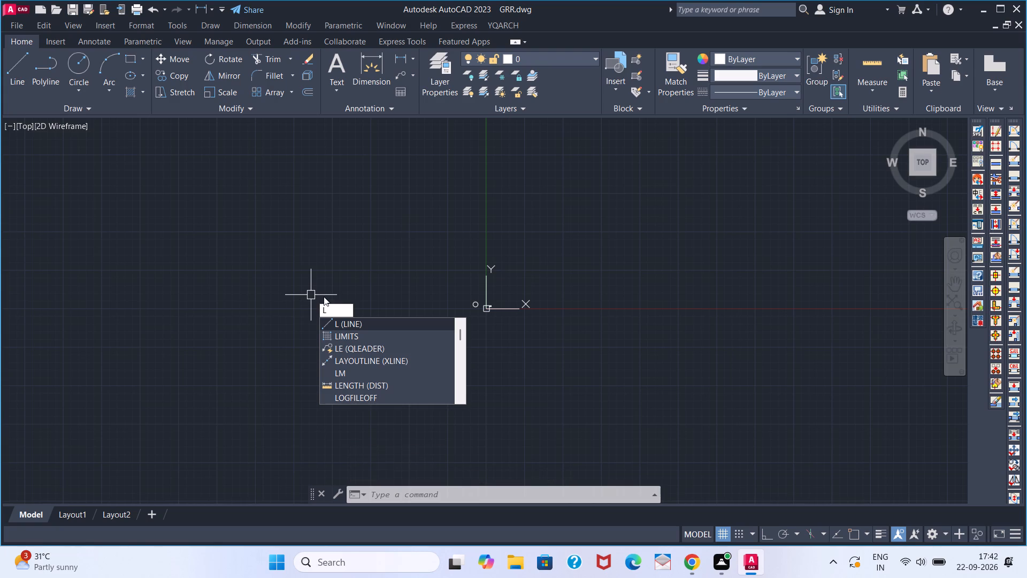
key(Return)
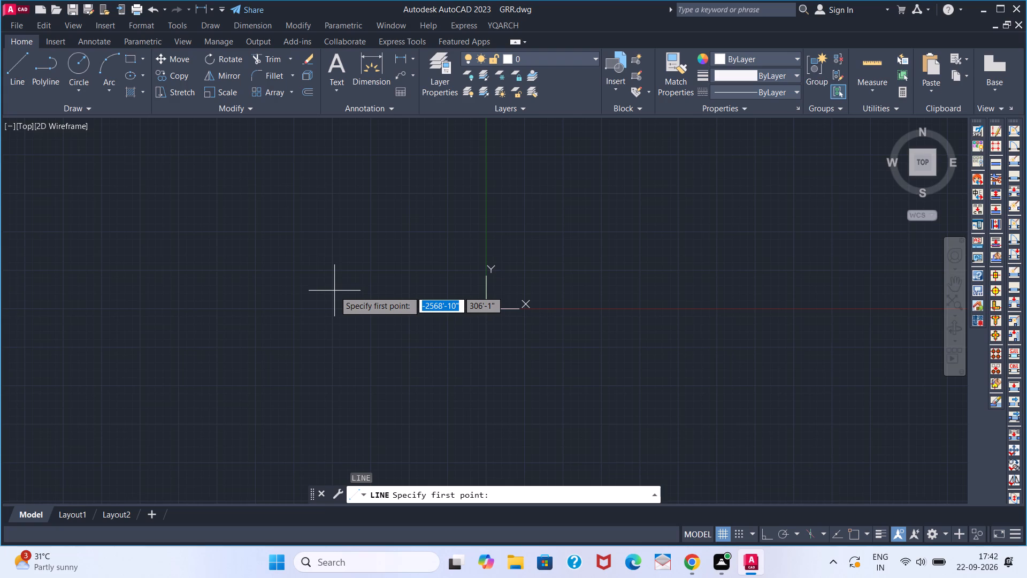
right_click(334, 291)
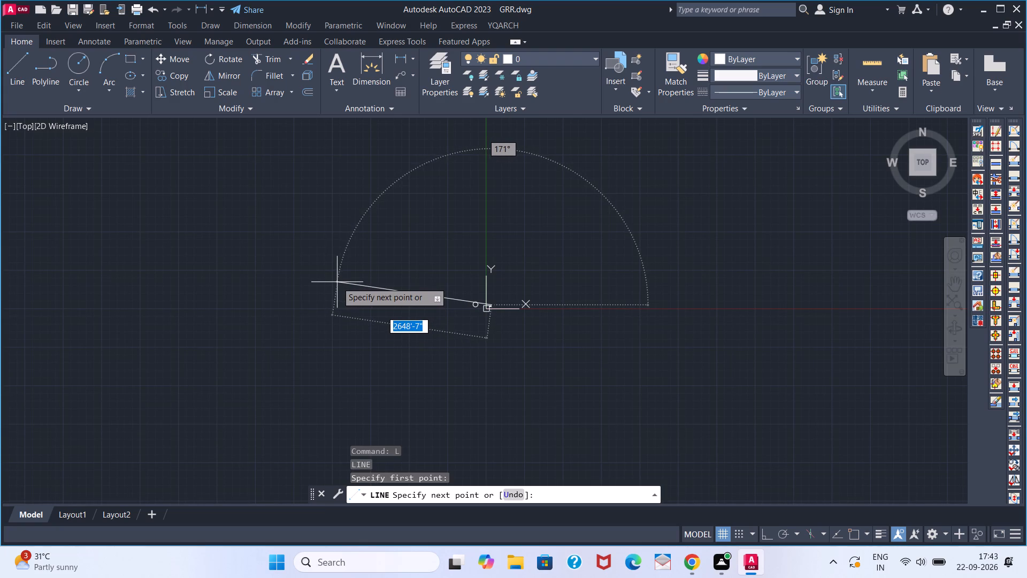
drag(337, 280, 248, 289)
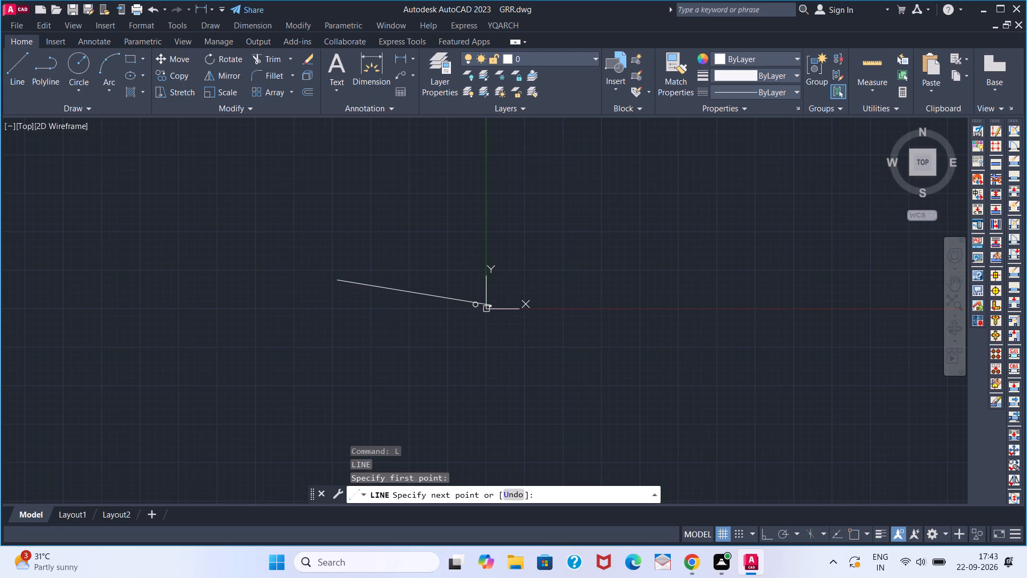
drag(248, 289, 239, 290)
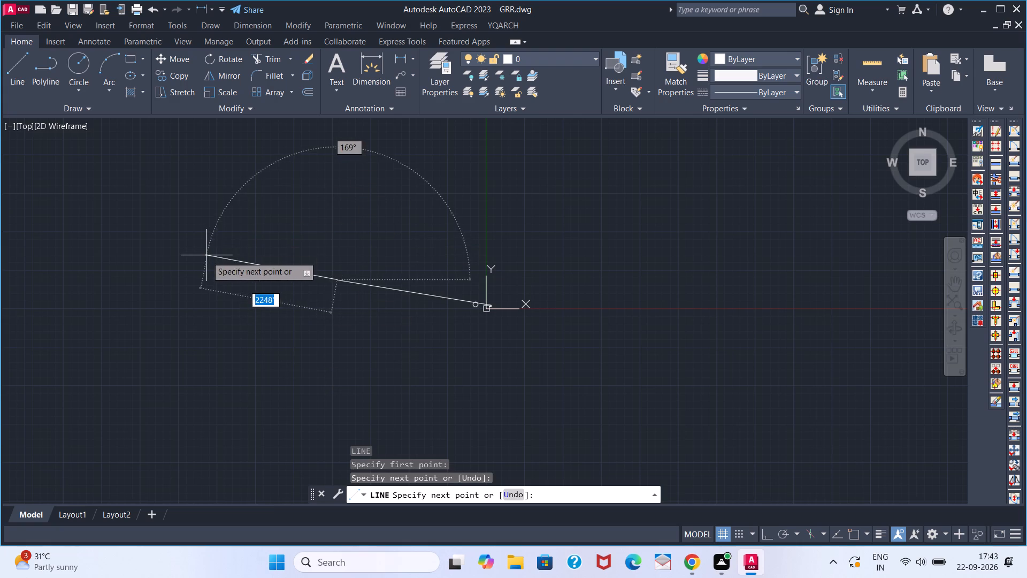
drag(206, 256, 167, 394)
drag(142, 382, 154, 405)
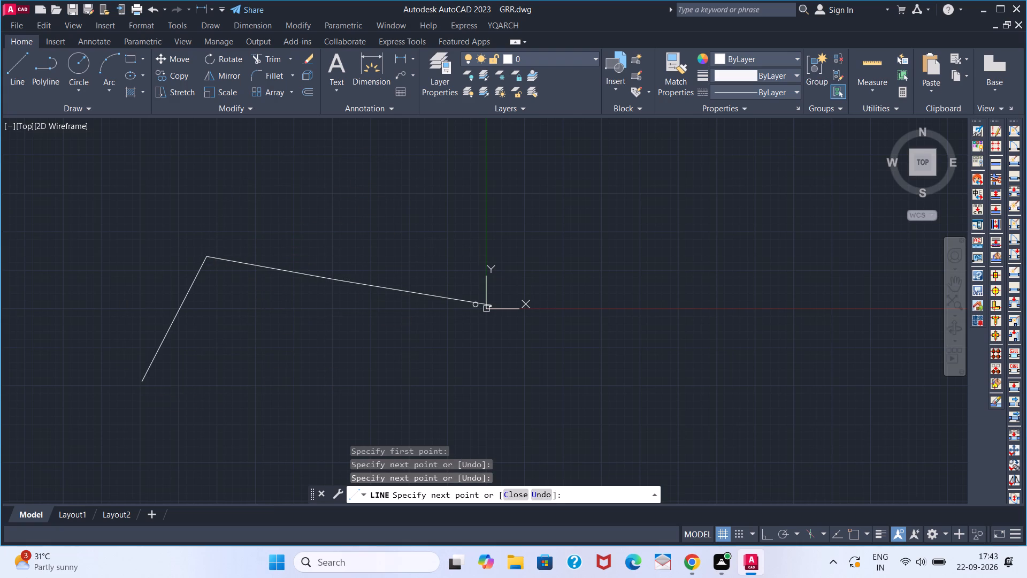
drag(154, 405, 326, 402)
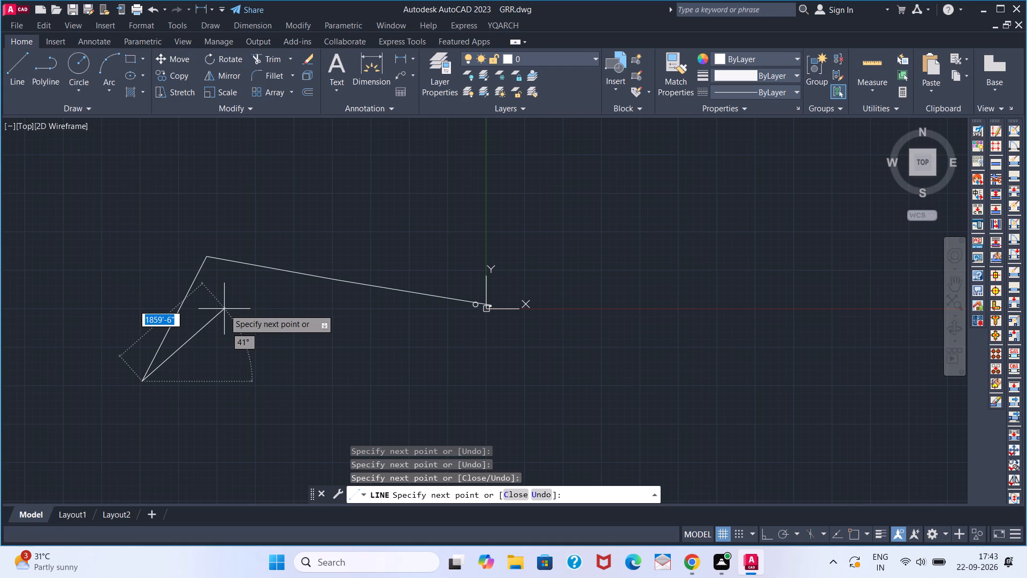
drag(363, 269, 351, 428)
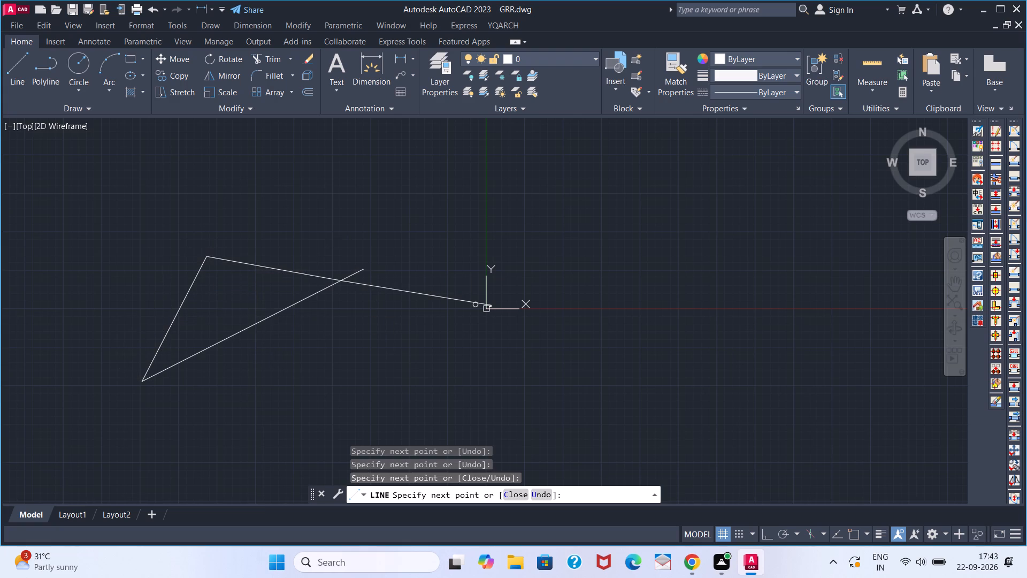
drag(351, 428, 128, 442)
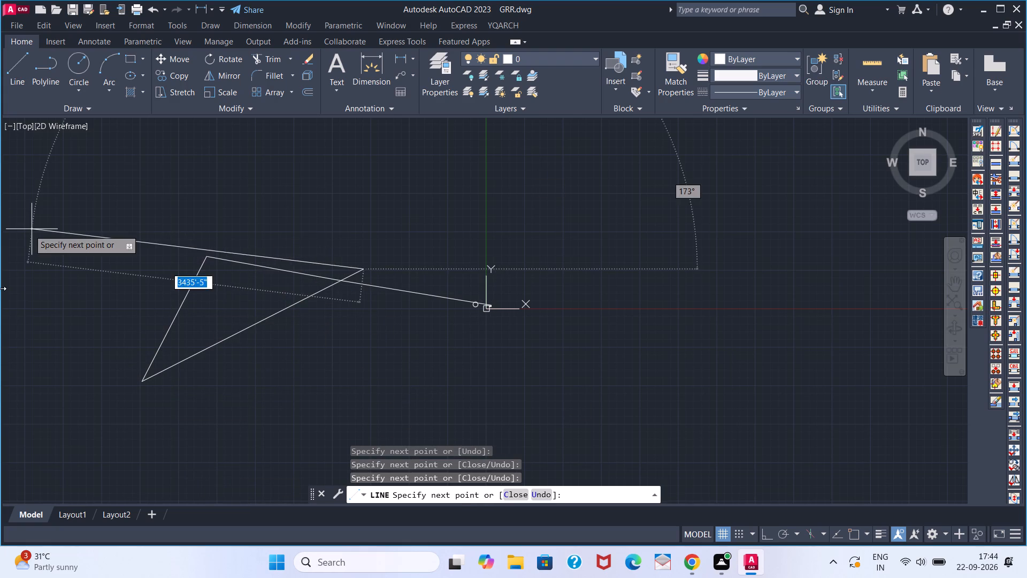
click(99, 307)
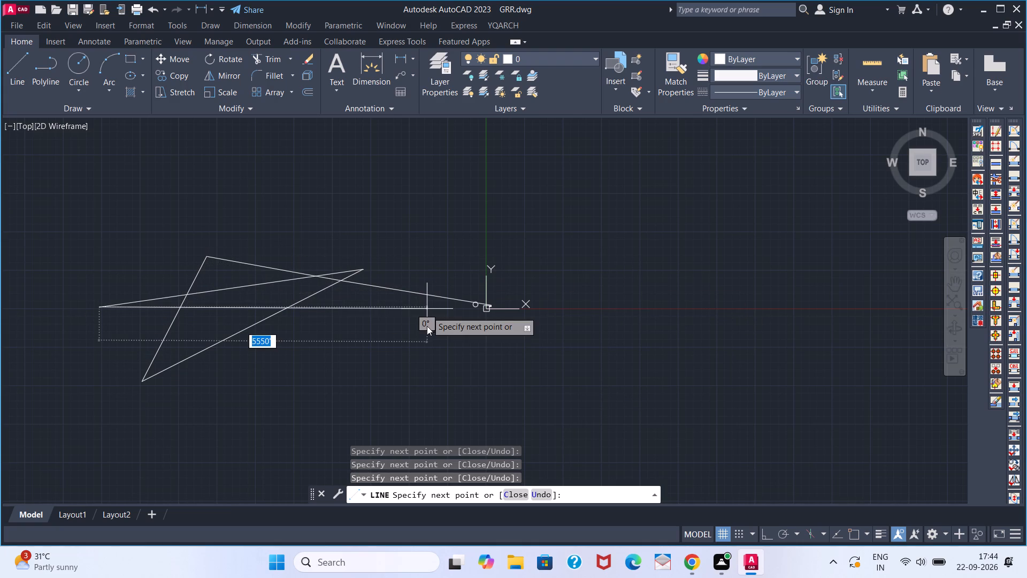
Continue the line chain with five more freehand segments, reaching southeast of the origin and ending with one about 5,880 feet long back northwest.
key(Delete)
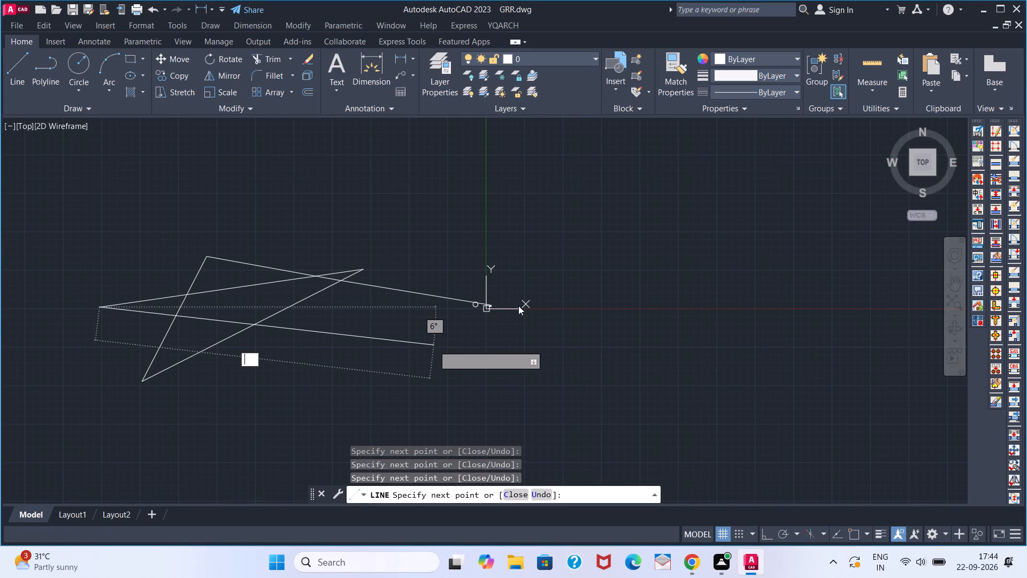
drag(380, 226, 401, 214)
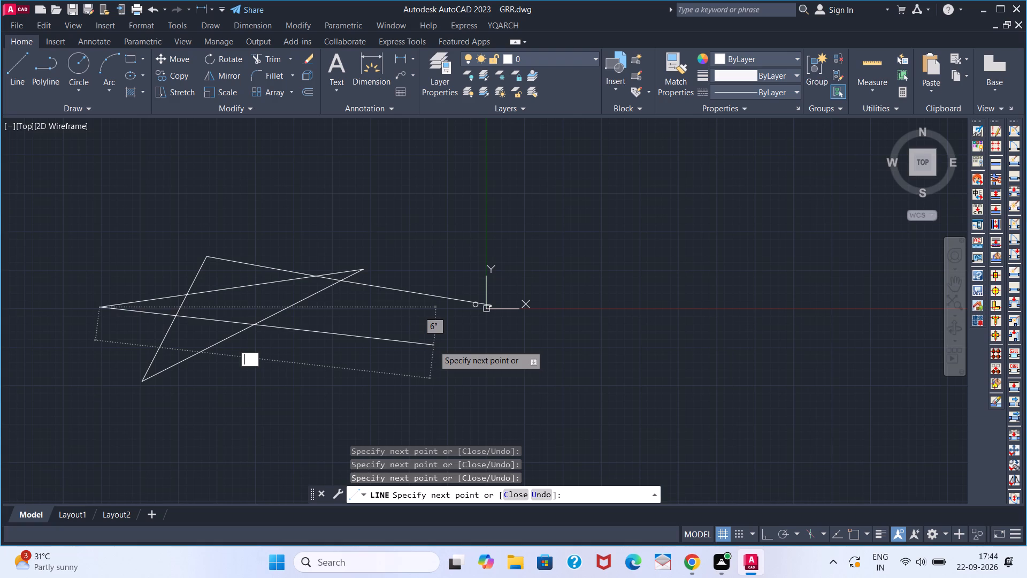
drag(401, 214, 464, 223)
drag(349, 245, 364, 301)
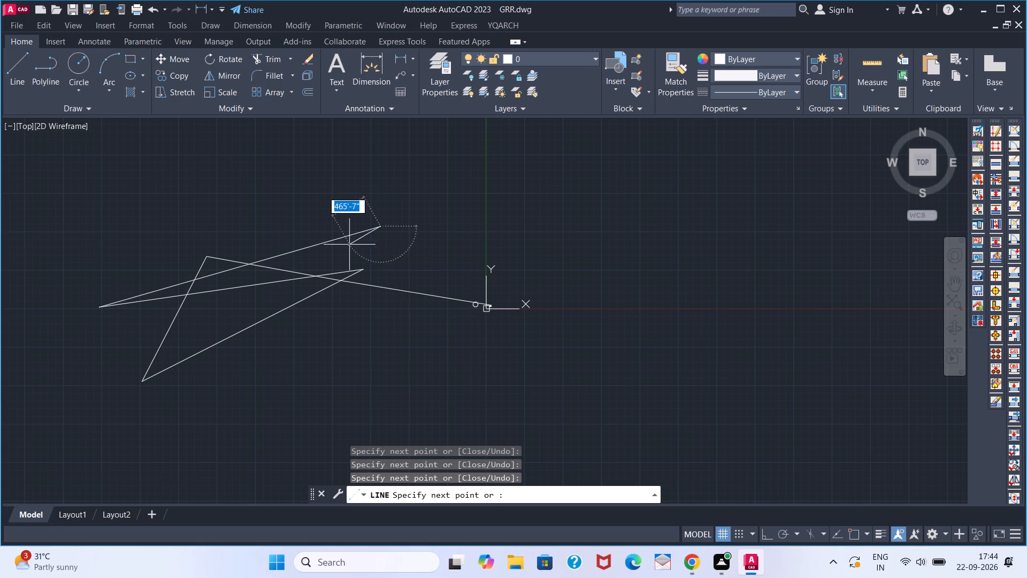
drag(364, 301, 369, 253)
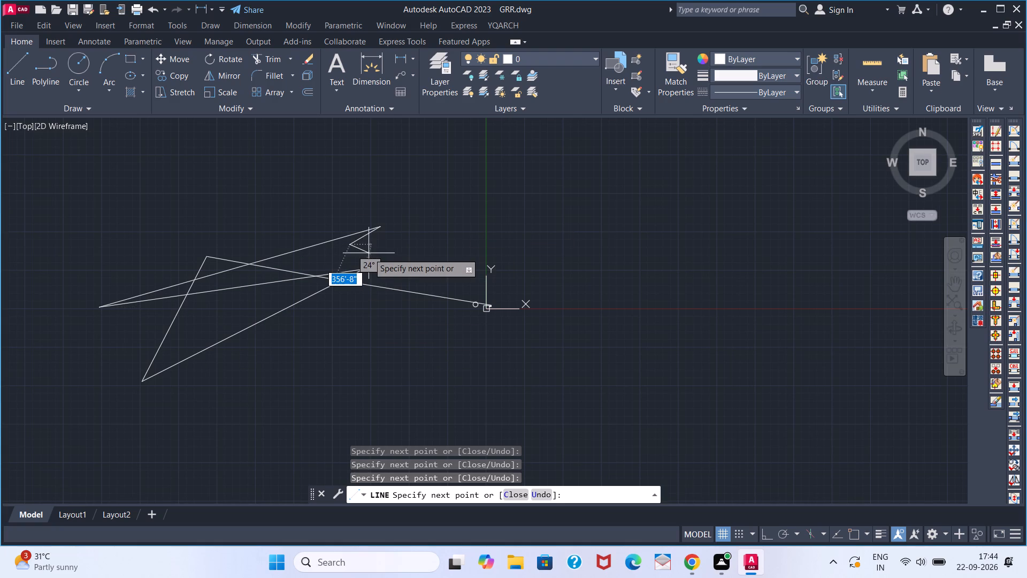
drag(448, 319, 443, 315)
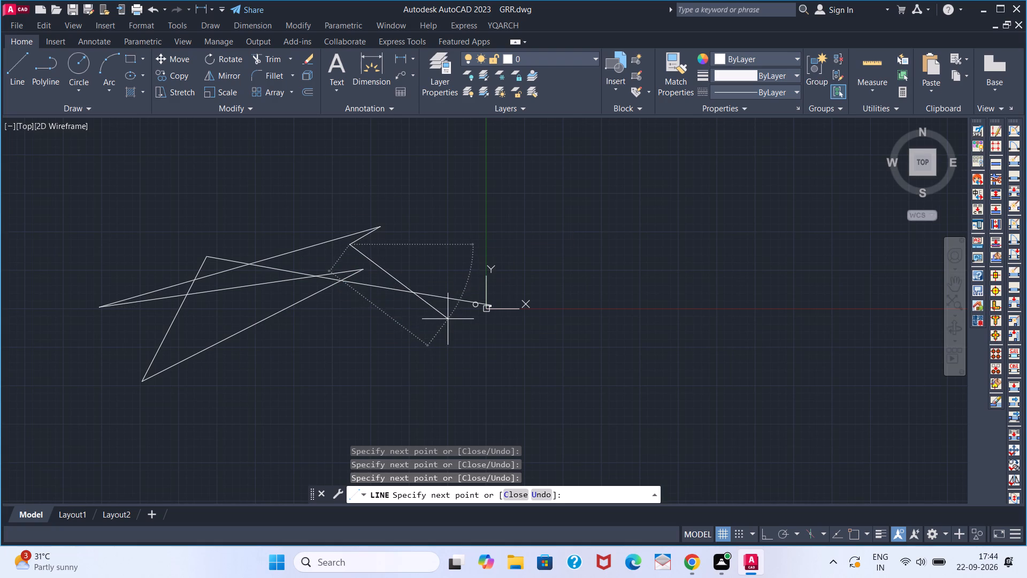
drag(443, 315, 395, 308)
drag(578, 443, 581, 452)
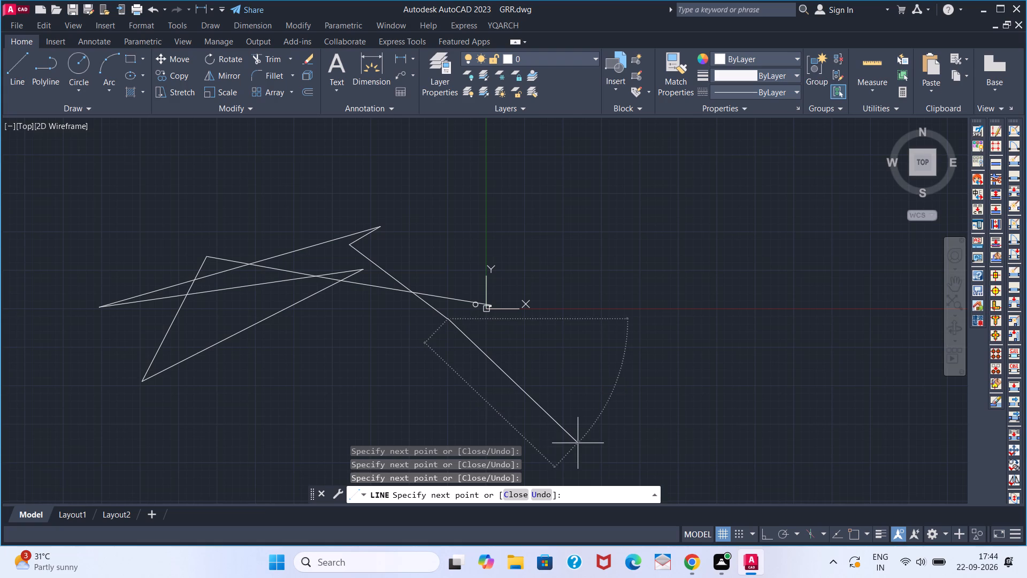
drag(581, 452, 601, 447)
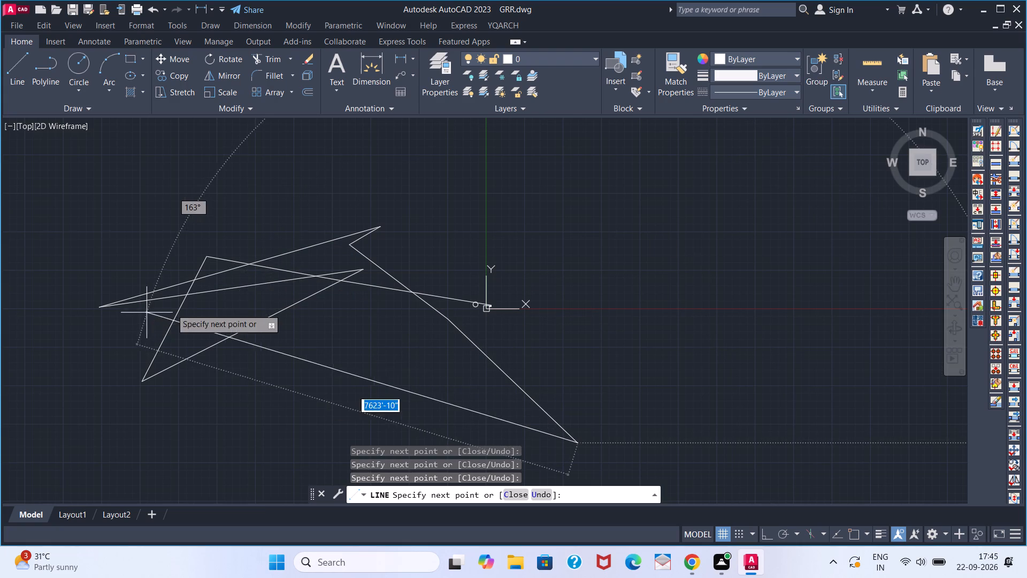
scroll(206, 301, down, 1)
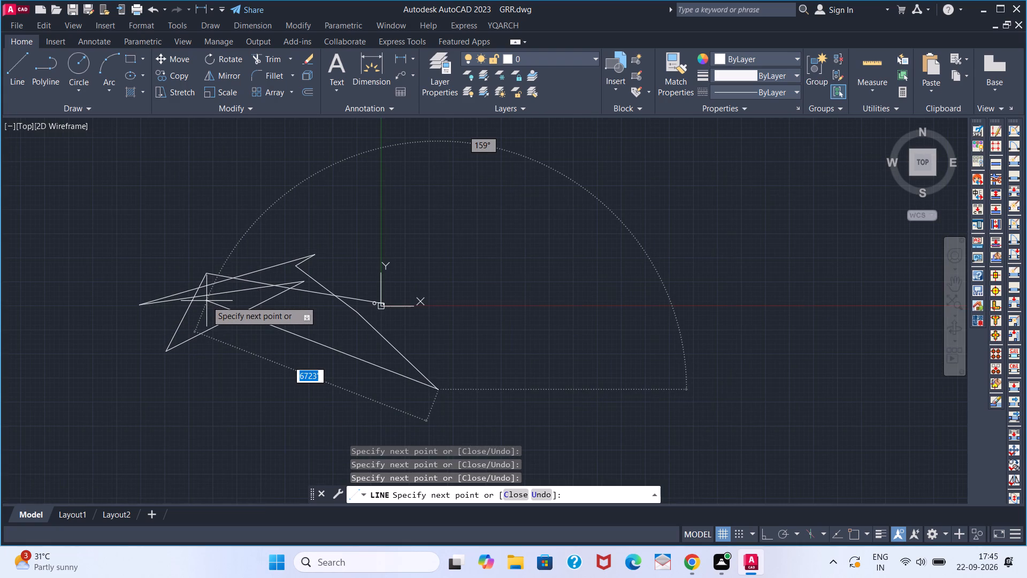
click(240, 301)
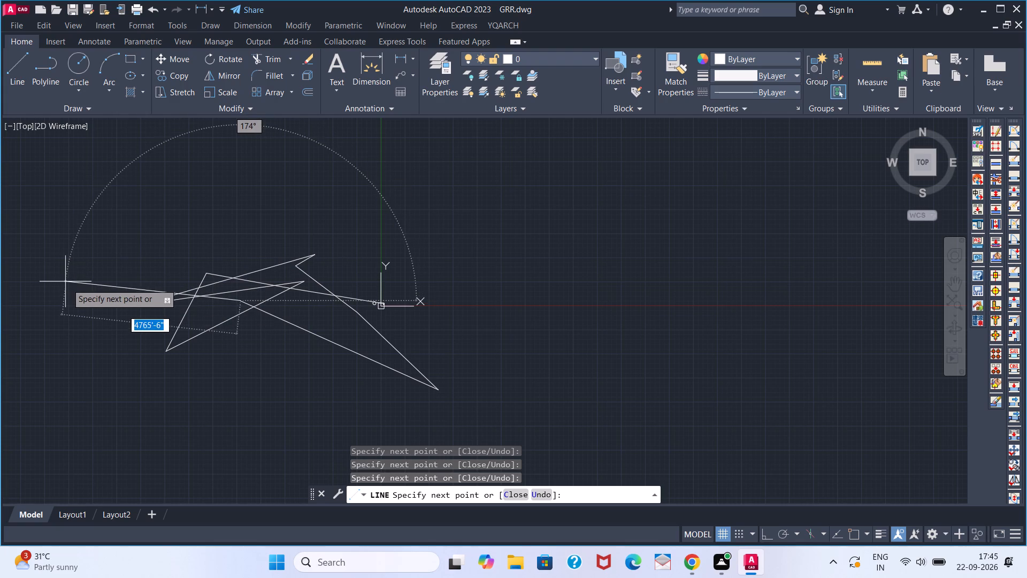
key(Return)
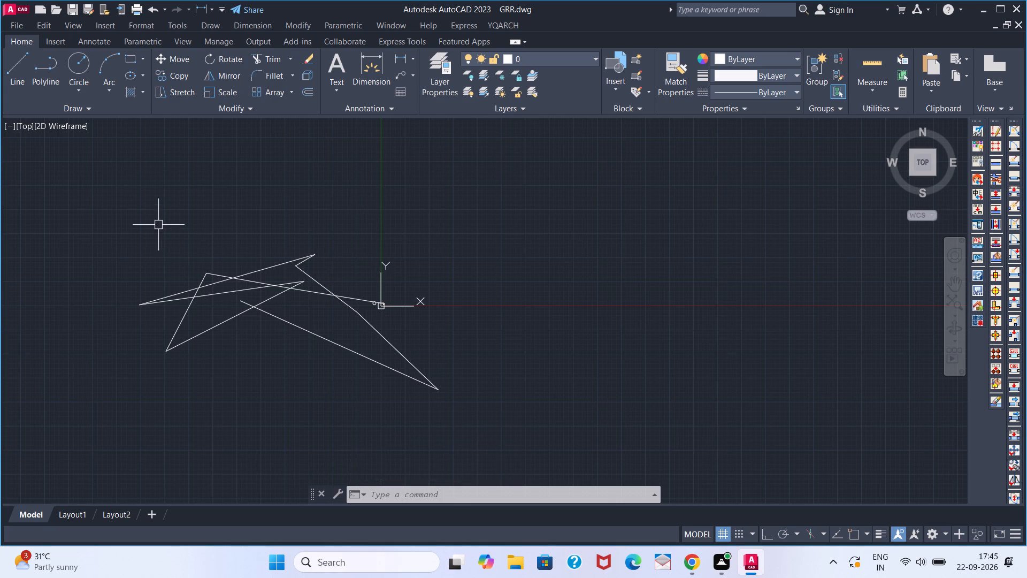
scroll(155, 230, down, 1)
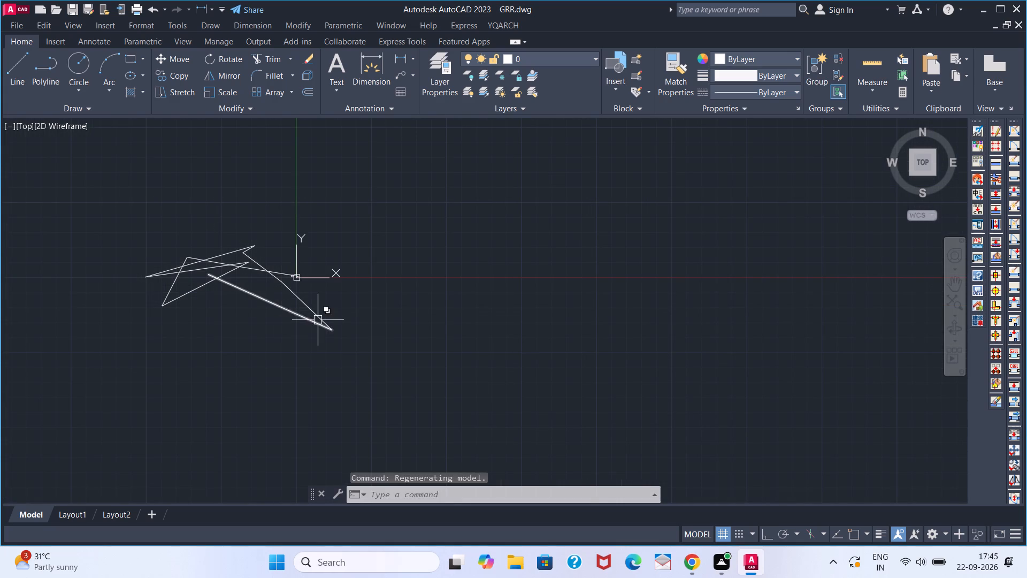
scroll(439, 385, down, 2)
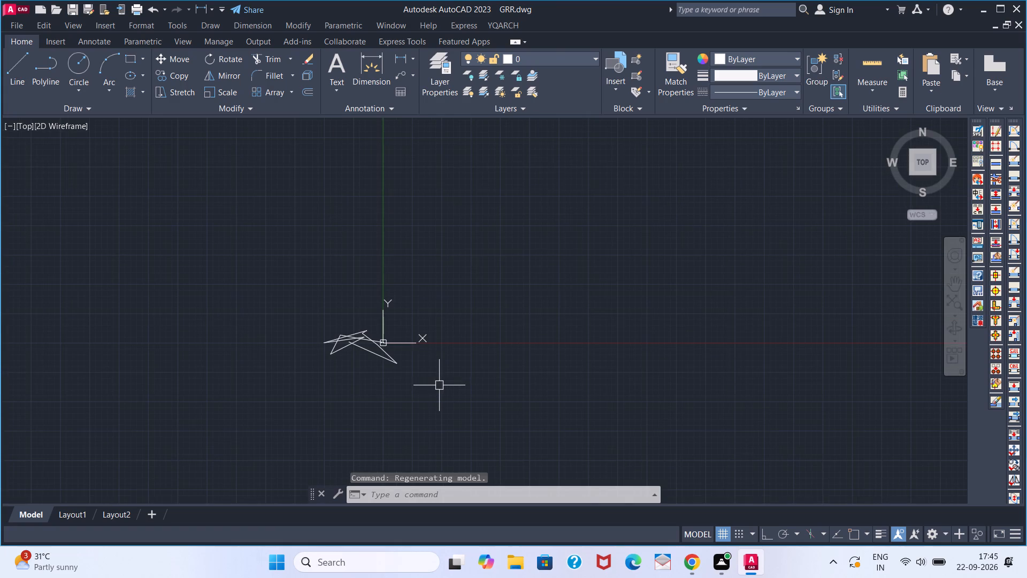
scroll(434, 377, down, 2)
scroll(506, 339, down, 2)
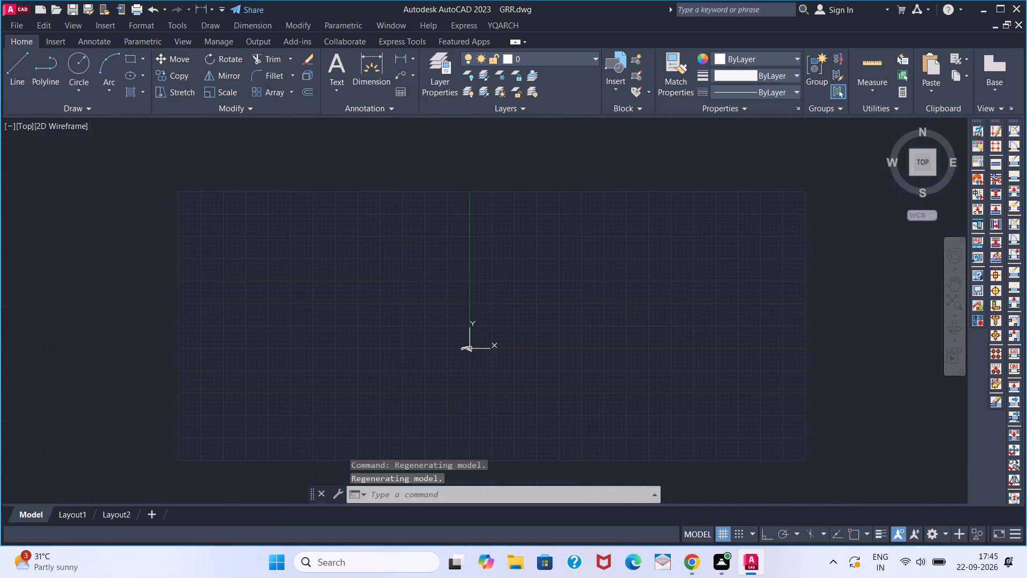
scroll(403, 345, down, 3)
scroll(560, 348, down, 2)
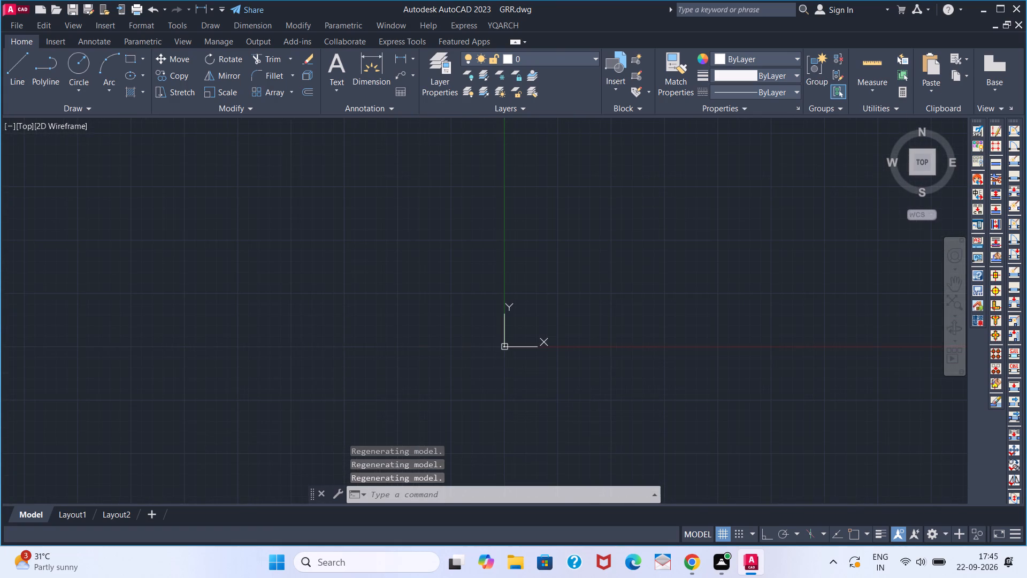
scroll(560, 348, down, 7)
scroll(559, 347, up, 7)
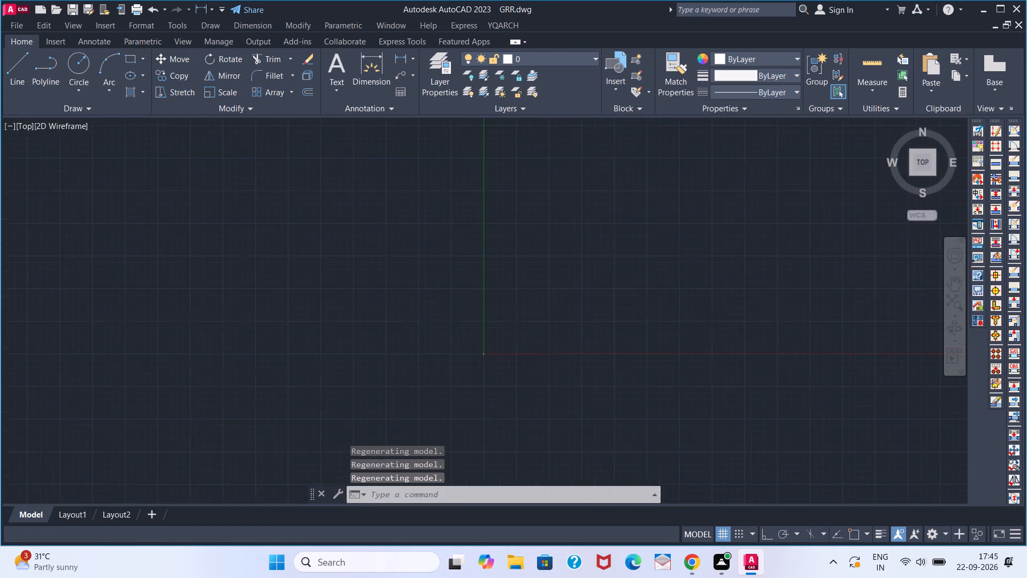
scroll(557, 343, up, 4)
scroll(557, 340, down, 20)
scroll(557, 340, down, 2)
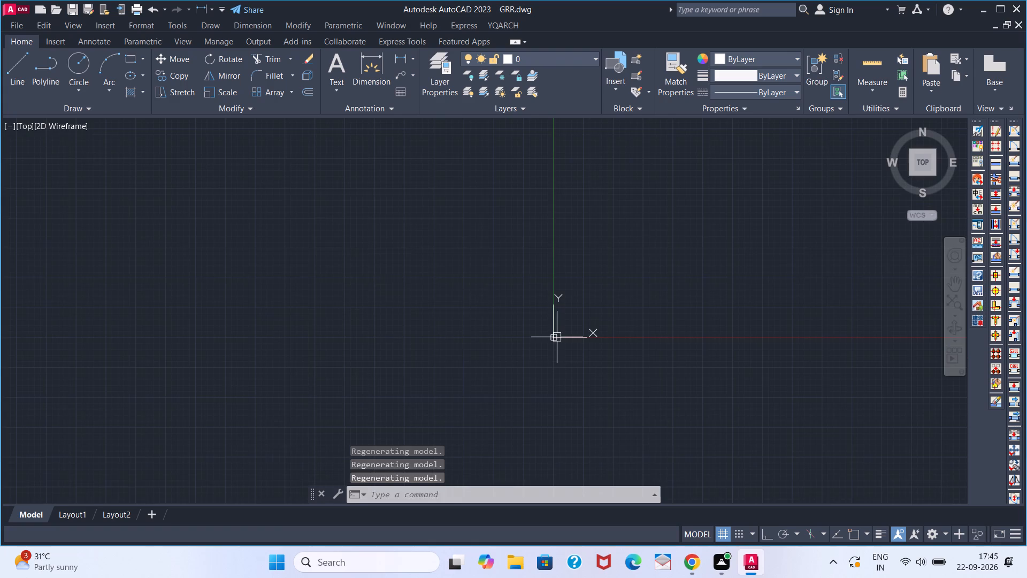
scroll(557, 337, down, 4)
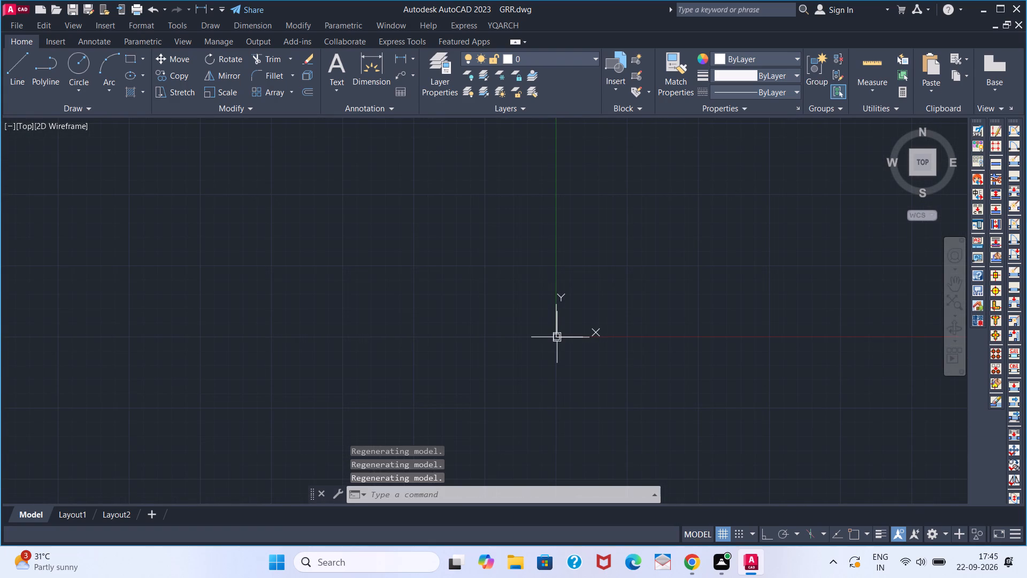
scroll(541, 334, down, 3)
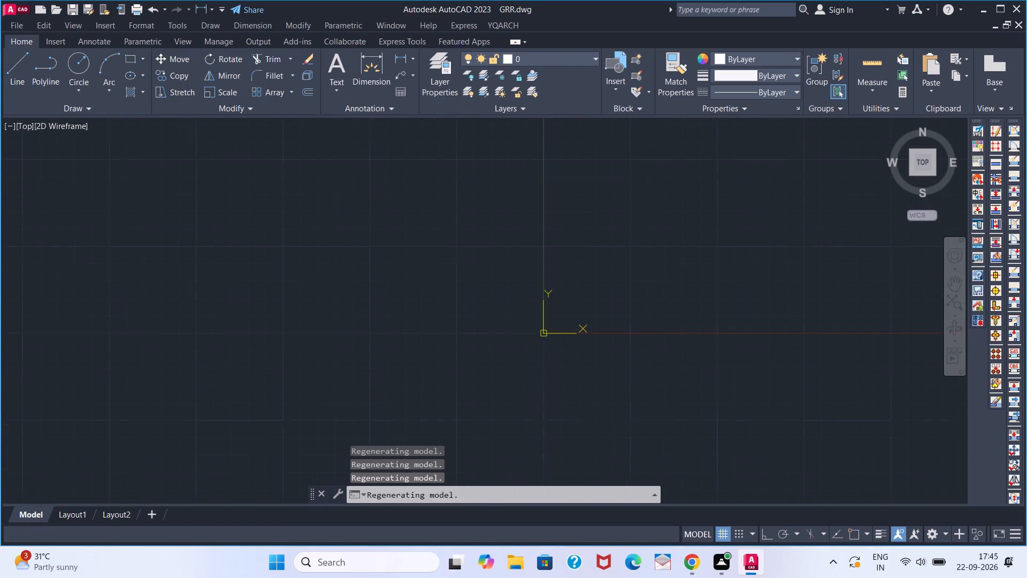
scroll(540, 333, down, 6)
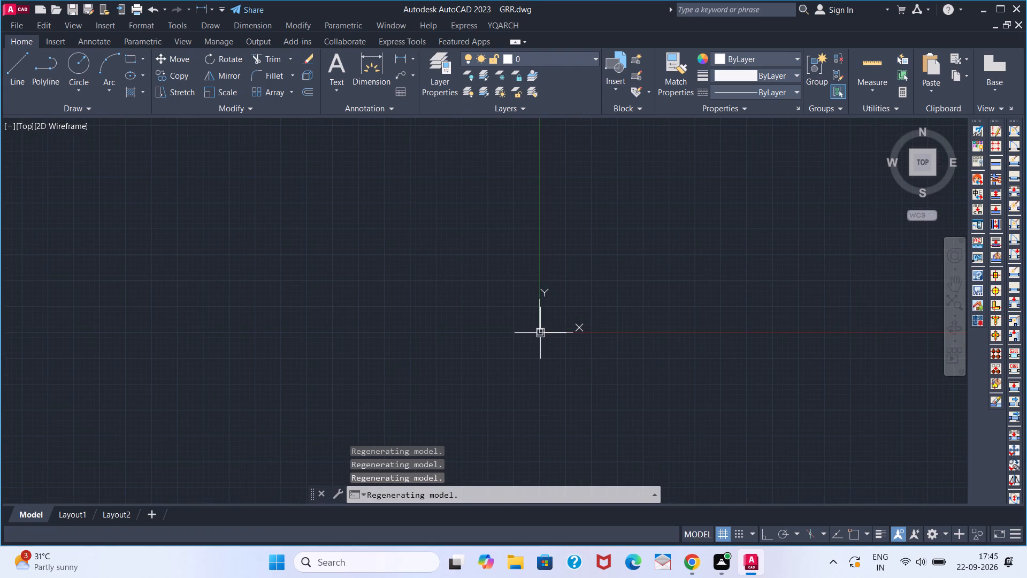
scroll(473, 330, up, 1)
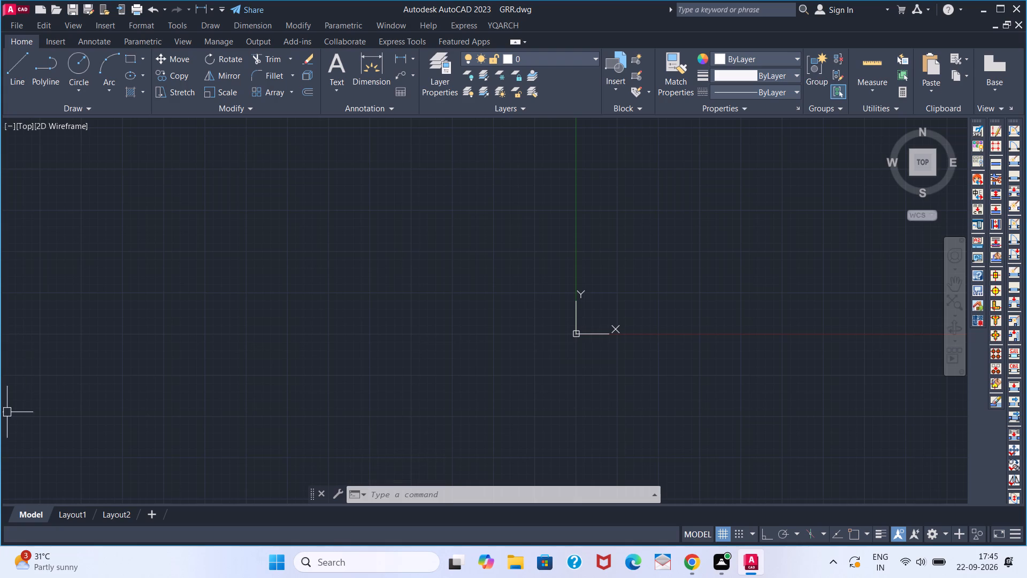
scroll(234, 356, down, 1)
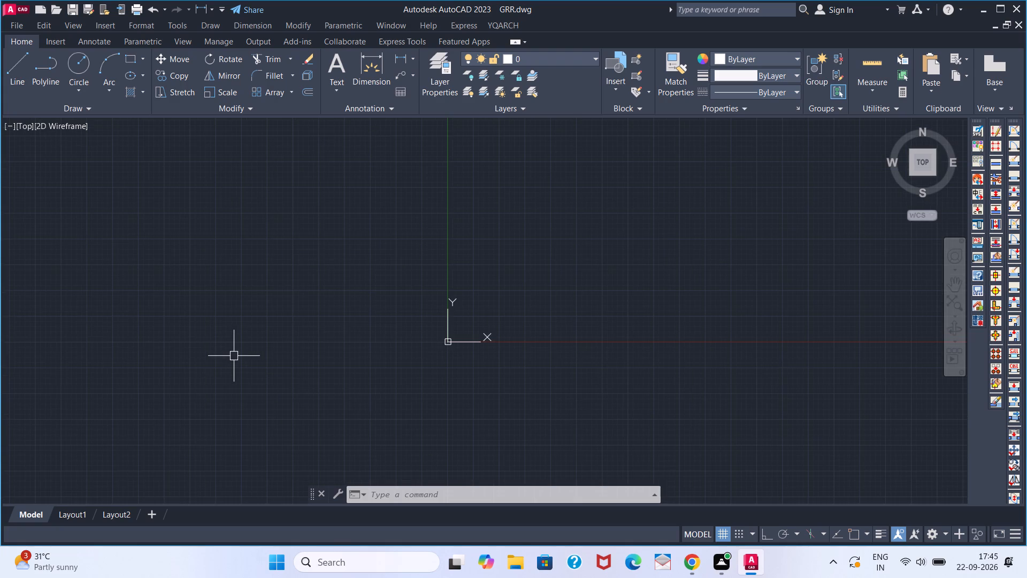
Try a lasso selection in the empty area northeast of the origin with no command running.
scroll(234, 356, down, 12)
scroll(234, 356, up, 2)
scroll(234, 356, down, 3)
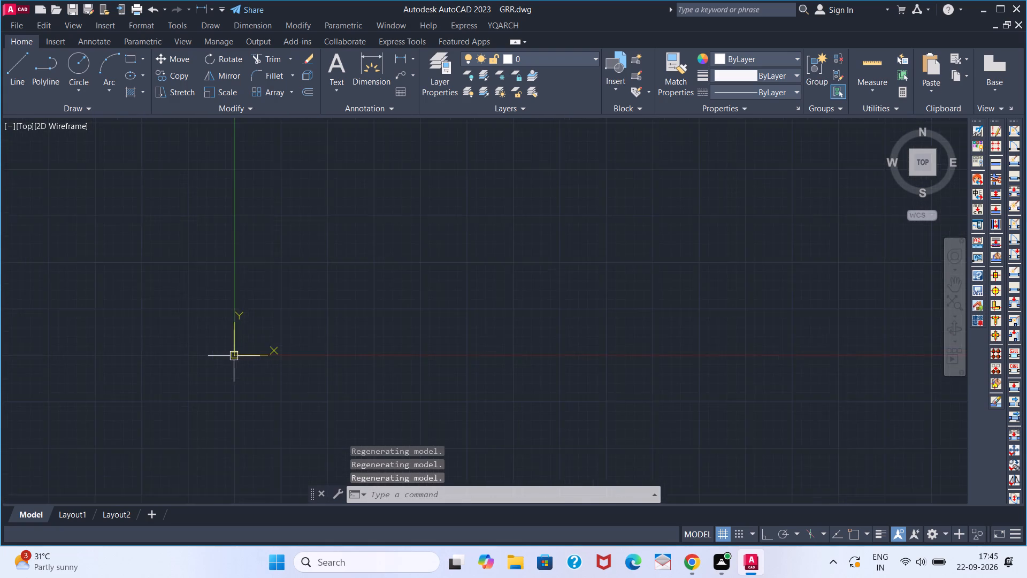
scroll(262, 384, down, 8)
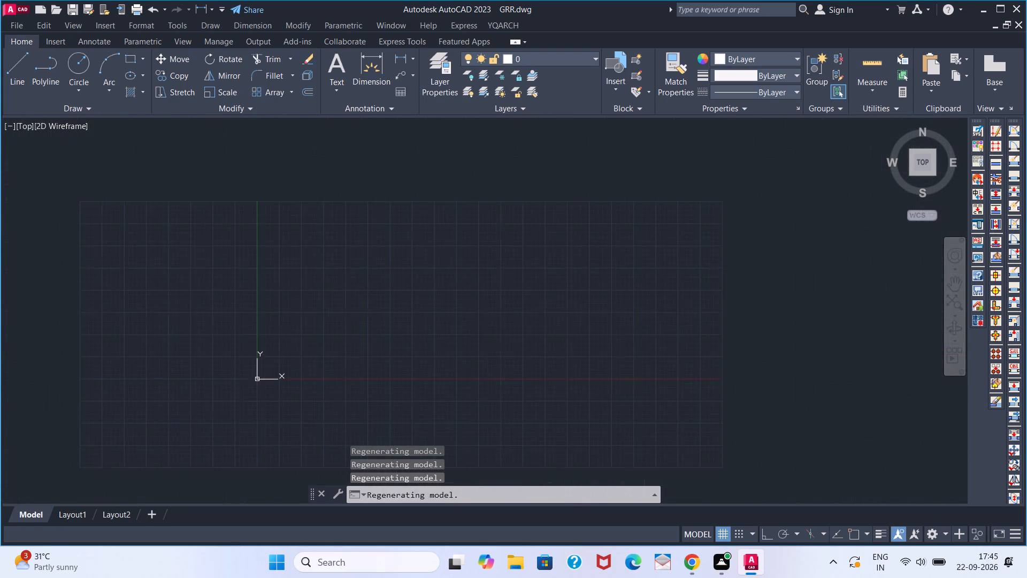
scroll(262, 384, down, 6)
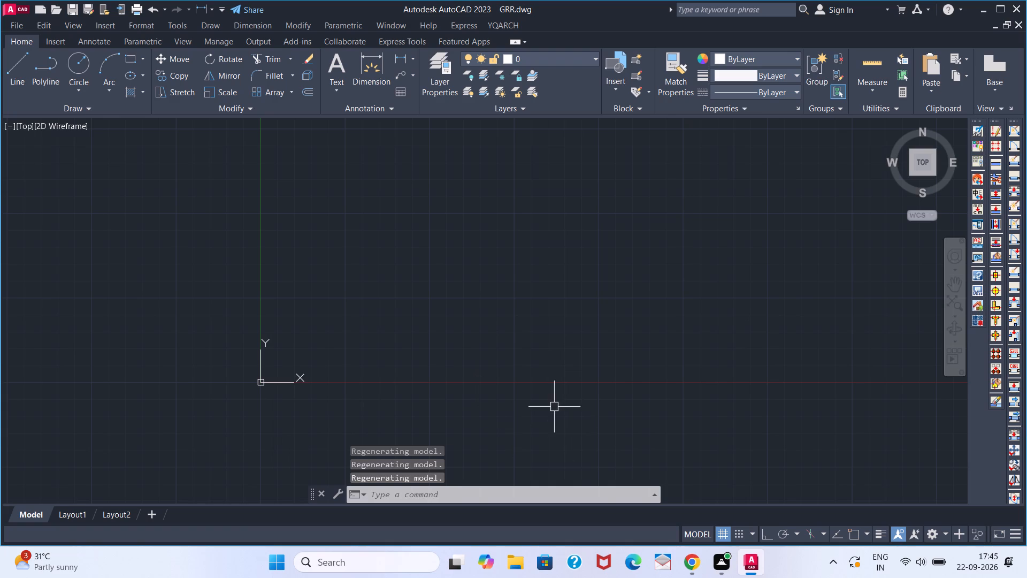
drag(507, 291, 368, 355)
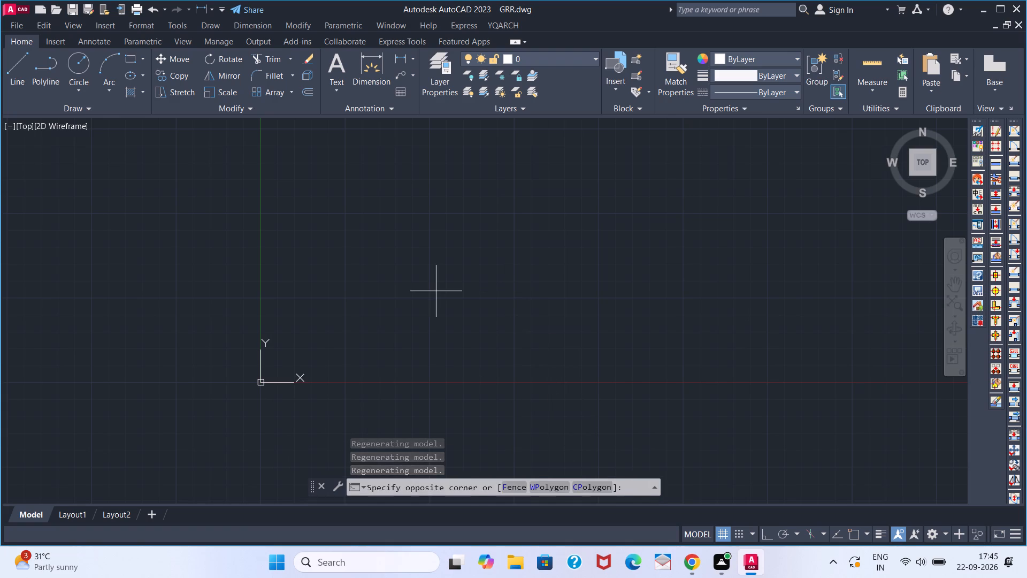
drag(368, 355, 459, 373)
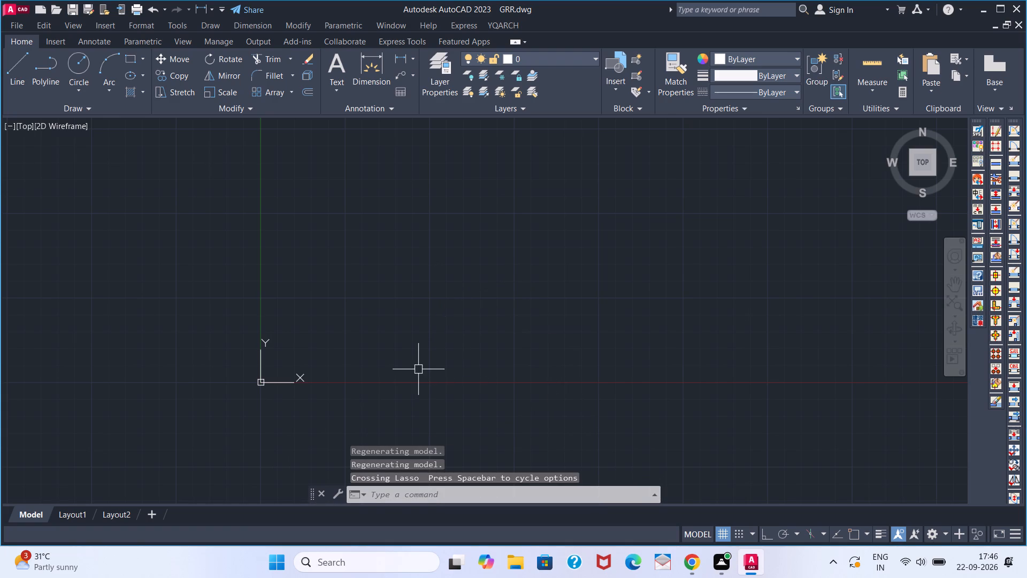
Draw three connected freehand line segments west of the origin: one northeast, one back west, and one nearly straight south.
scroll(442, 303, down, 6)
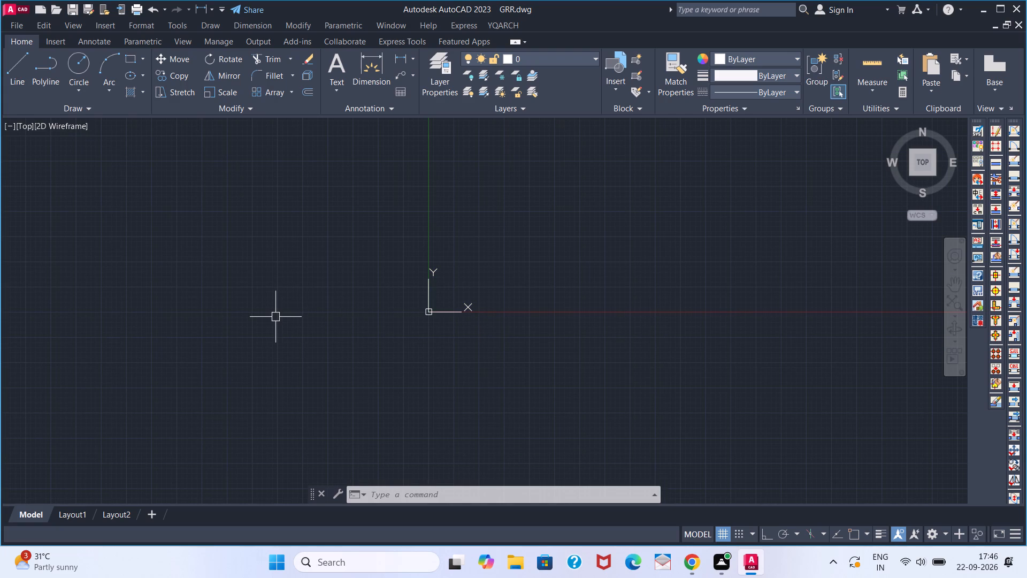
key(l)
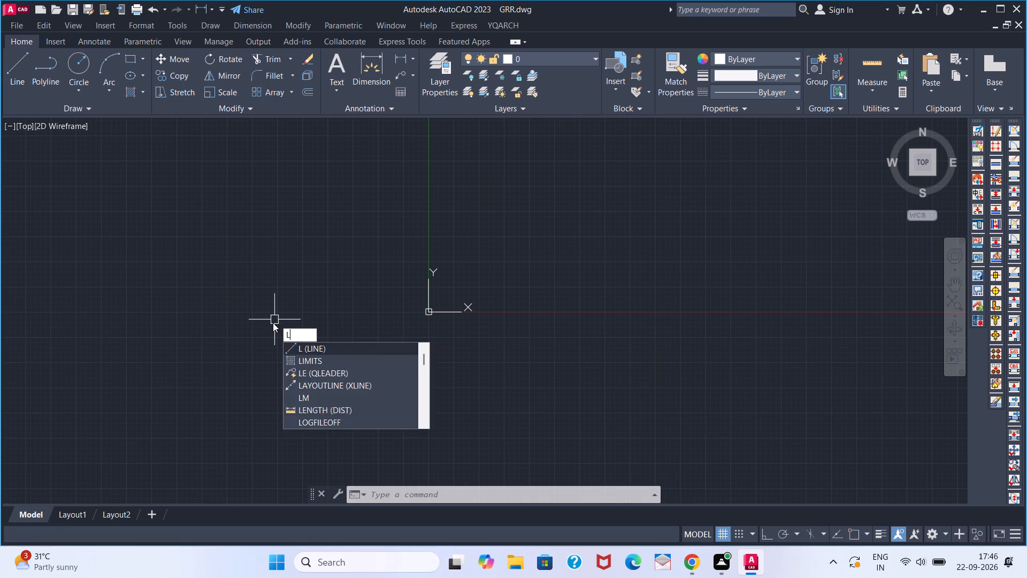
key(Return)
drag(274, 322, 201, 257)
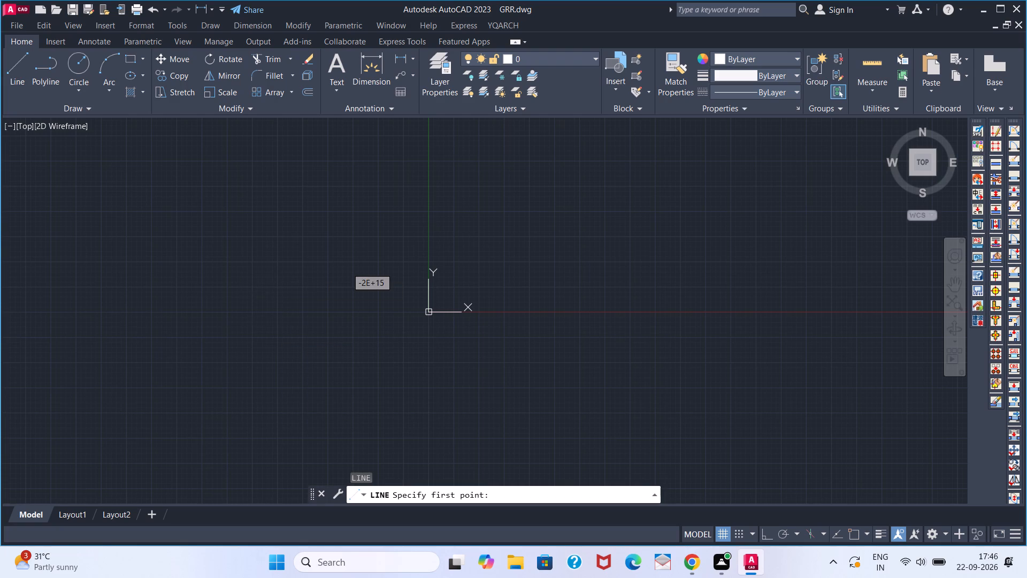
drag(201, 257, 181, 263)
drag(385, 296, 326, 292)
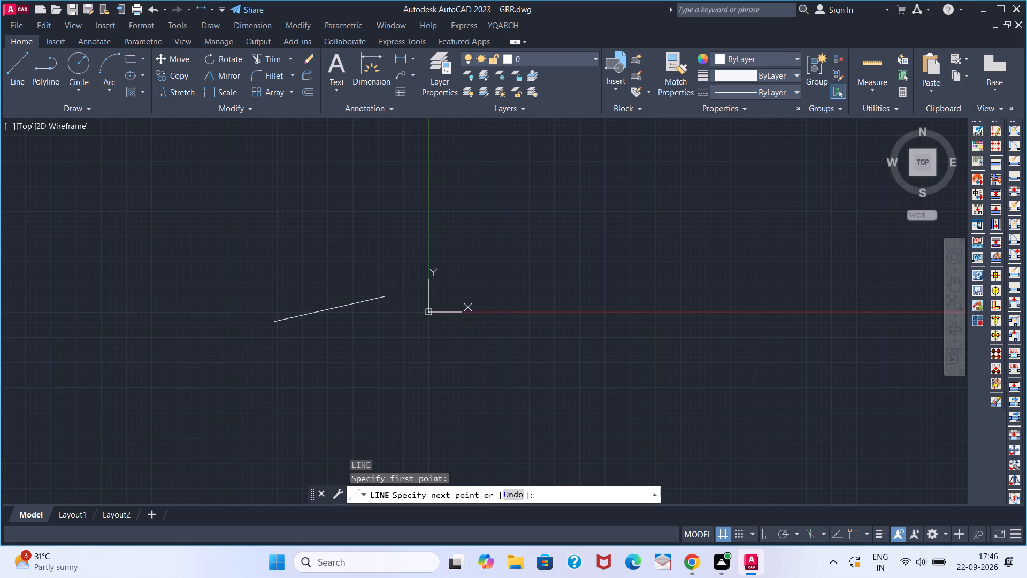
drag(326, 292, 142, 232)
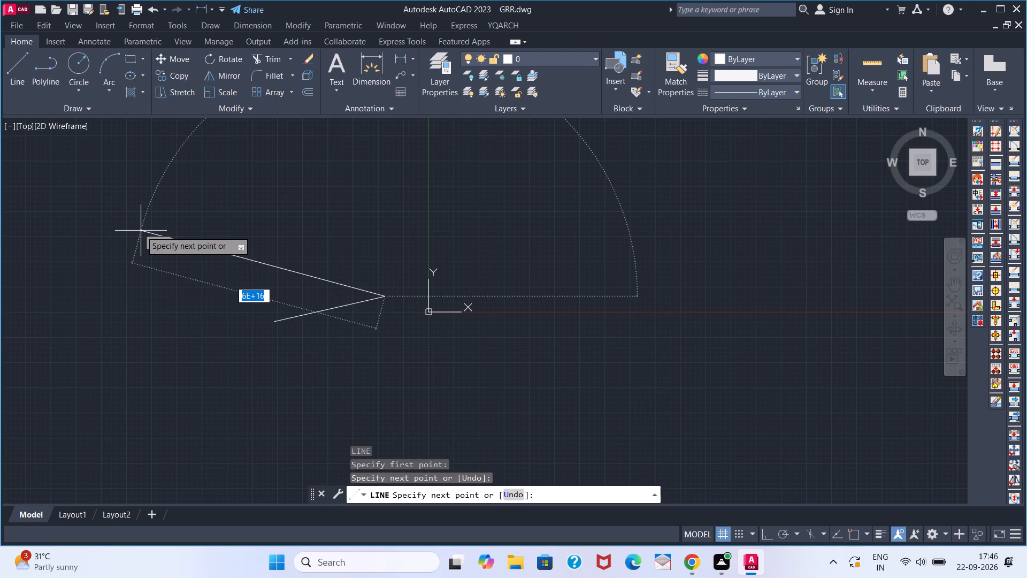
drag(142, 232, 155, 322)
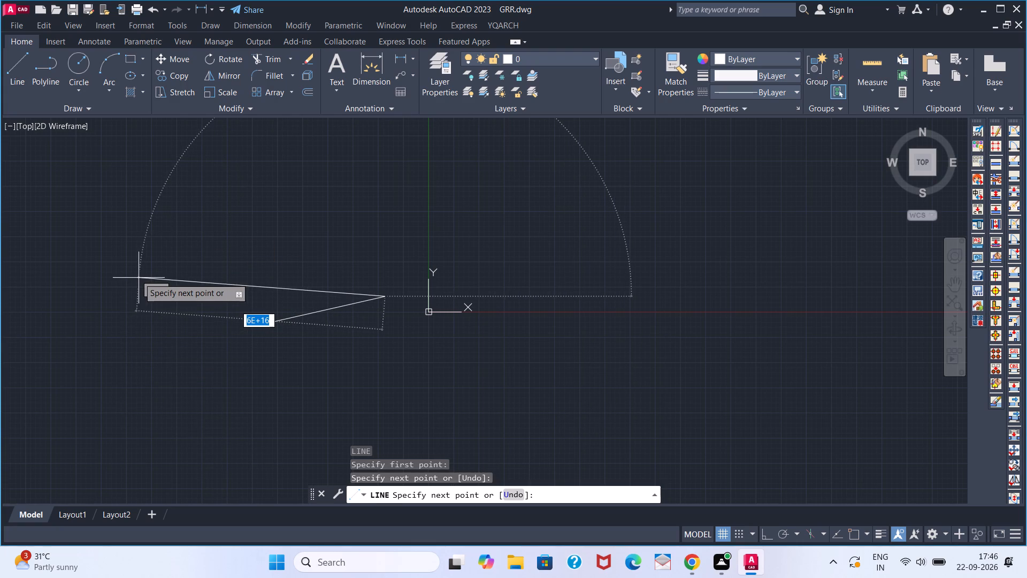
middle_click(133, 332)
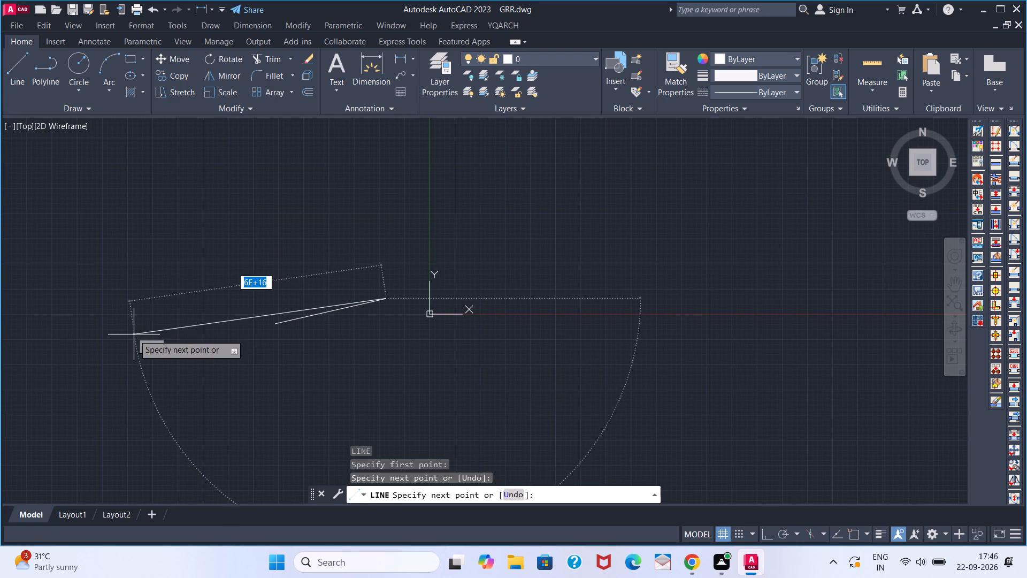
click(189, 274)
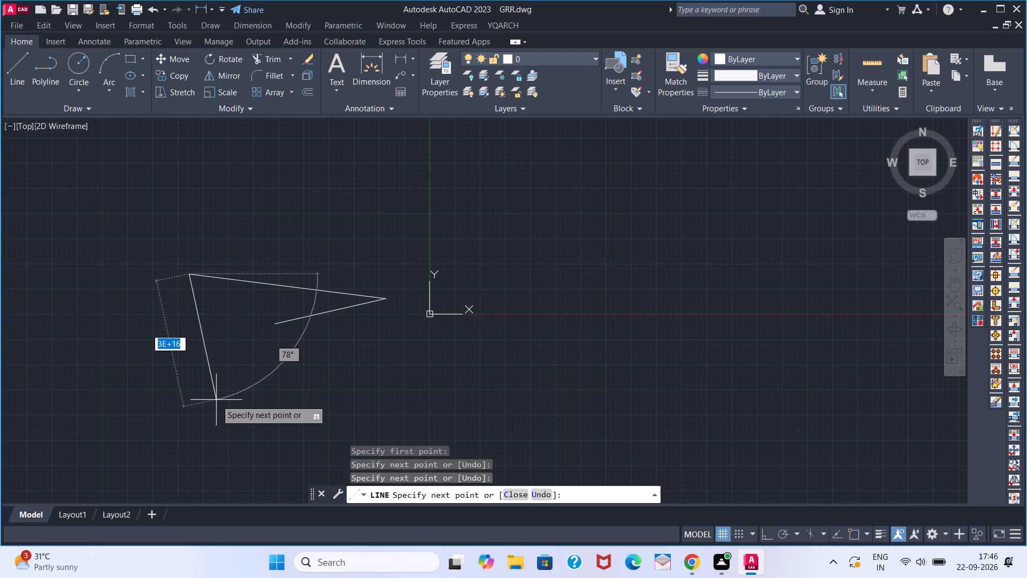
click(185, 431)
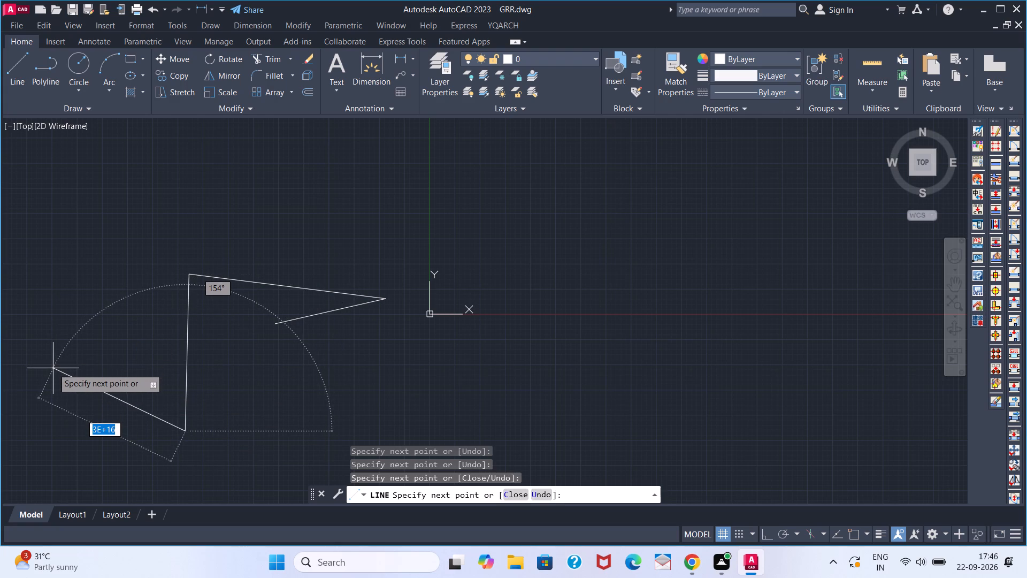
Close the line chain back to its first point with the Close option, forming a four-sided arrowhead shape.
key(Delete)
key(BackSpace)
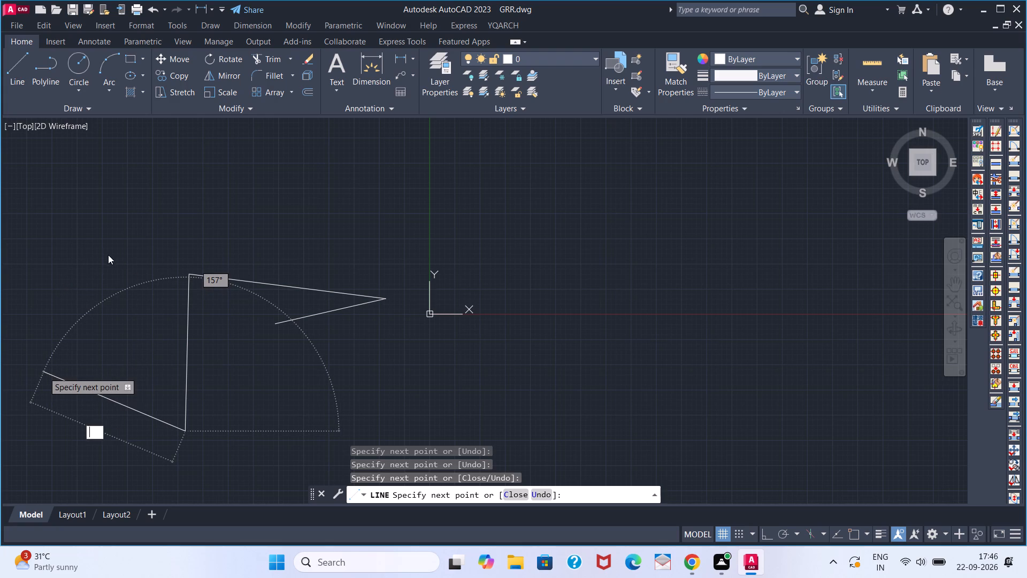
key(c)
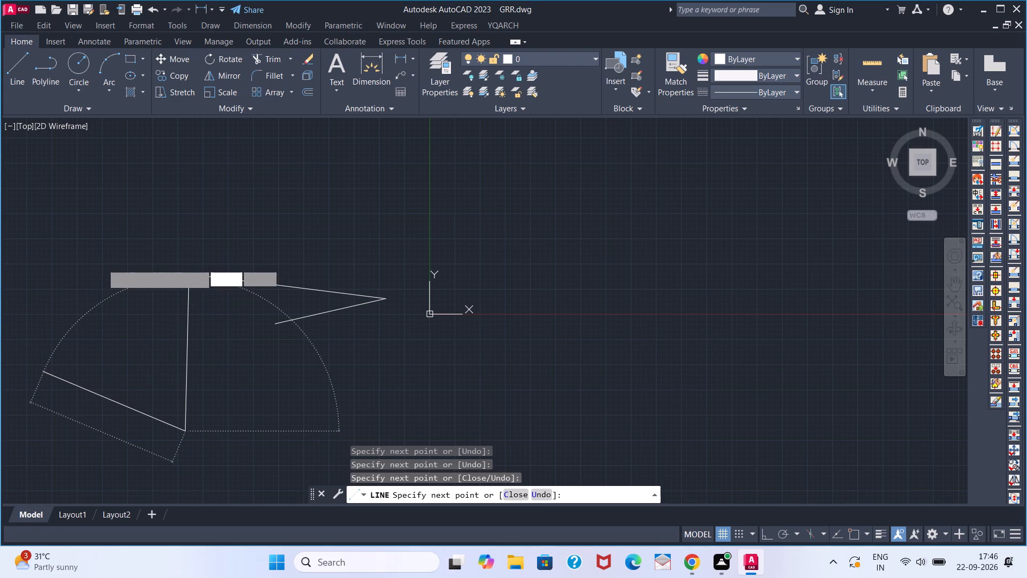
drag(126, 272, 131, 270)
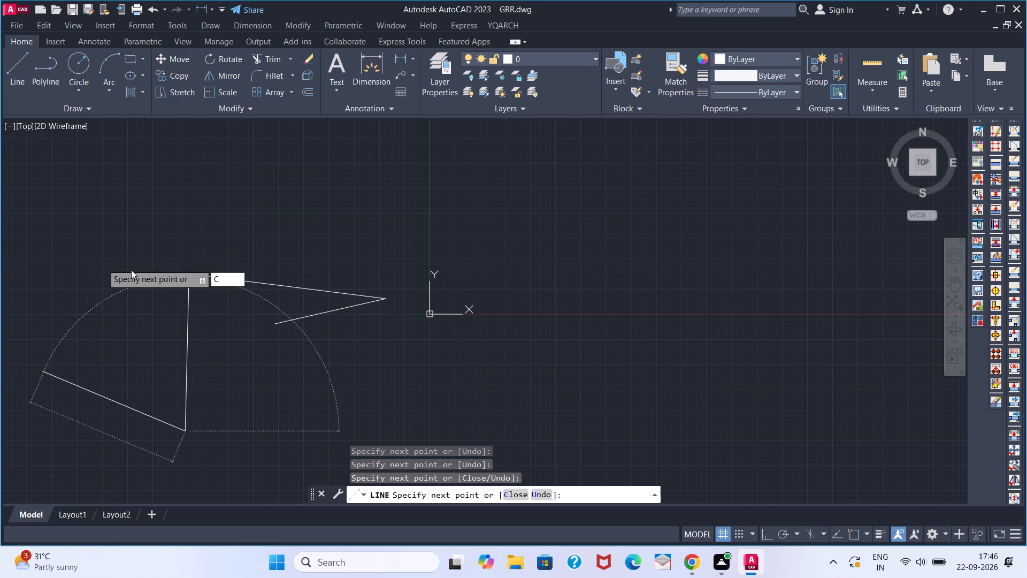
drag(131, 270, 234, 231)
key(Return)
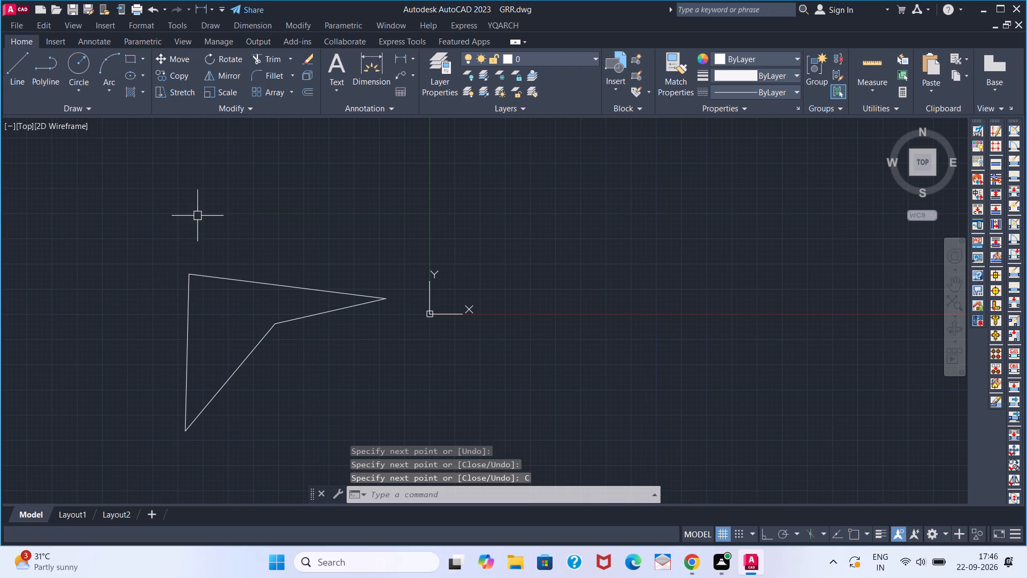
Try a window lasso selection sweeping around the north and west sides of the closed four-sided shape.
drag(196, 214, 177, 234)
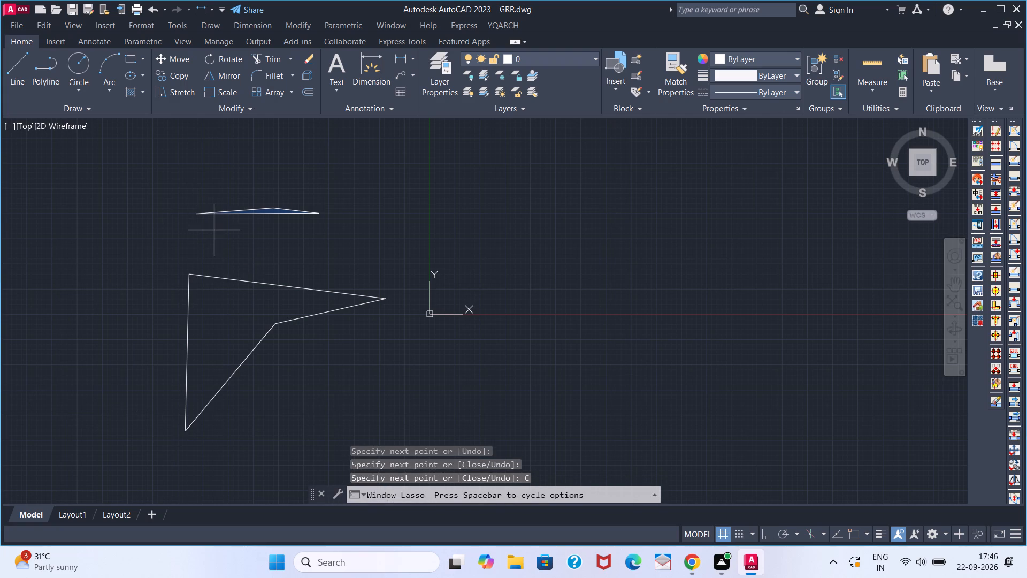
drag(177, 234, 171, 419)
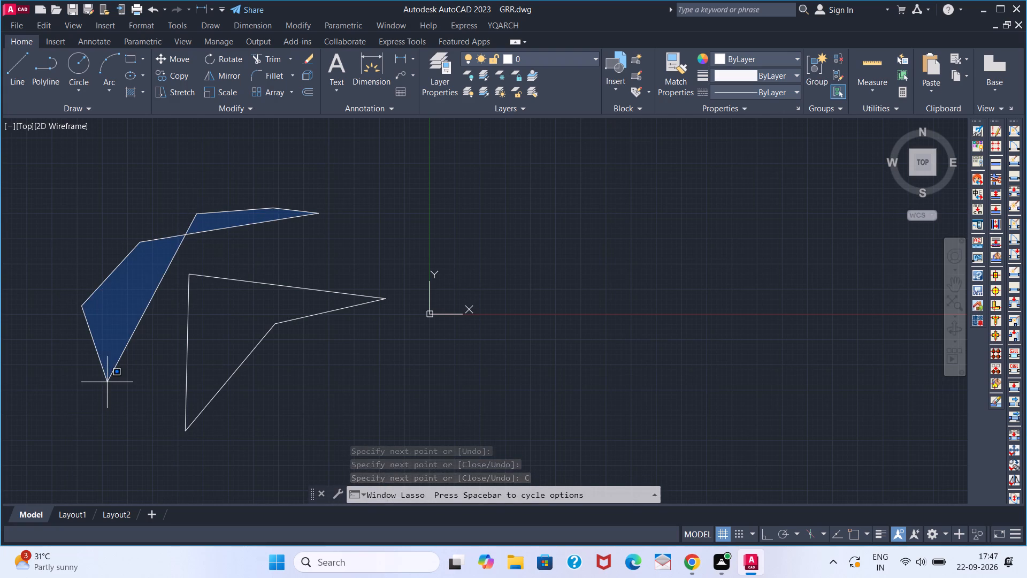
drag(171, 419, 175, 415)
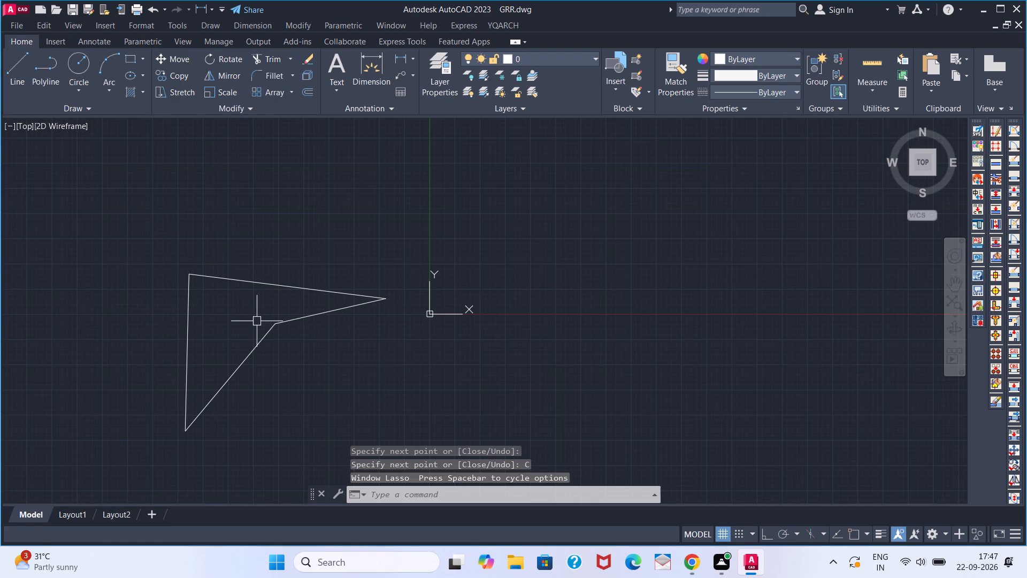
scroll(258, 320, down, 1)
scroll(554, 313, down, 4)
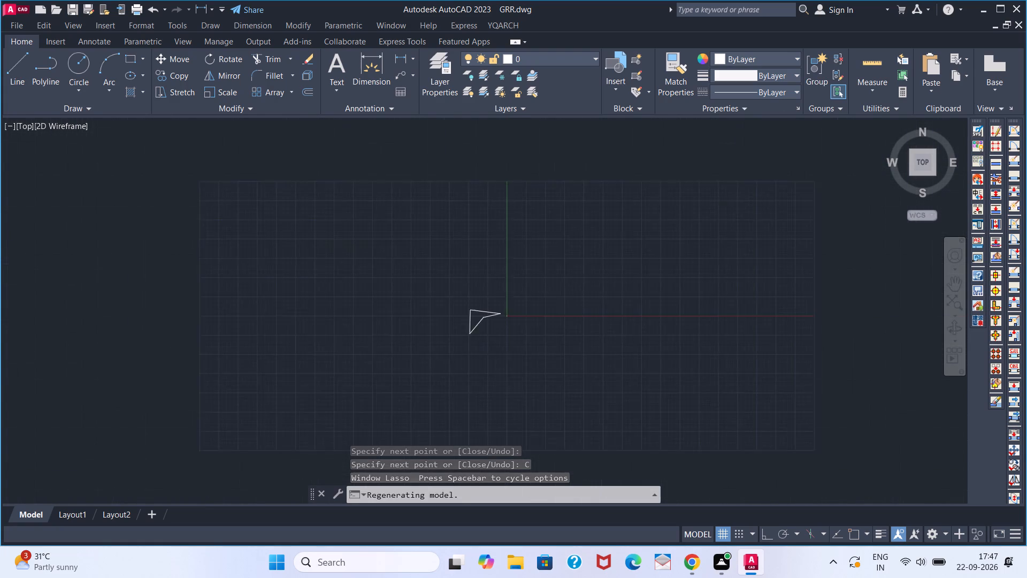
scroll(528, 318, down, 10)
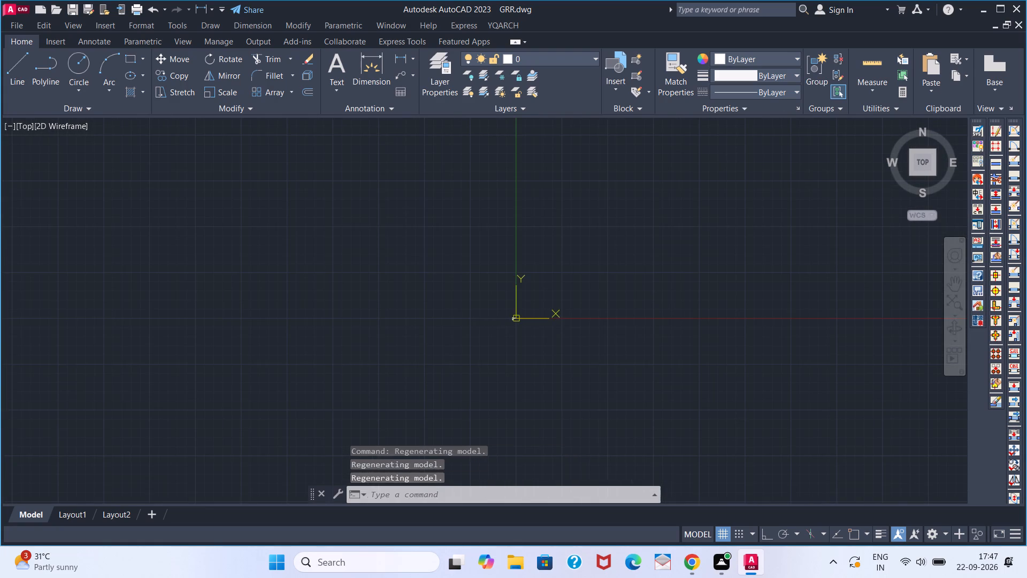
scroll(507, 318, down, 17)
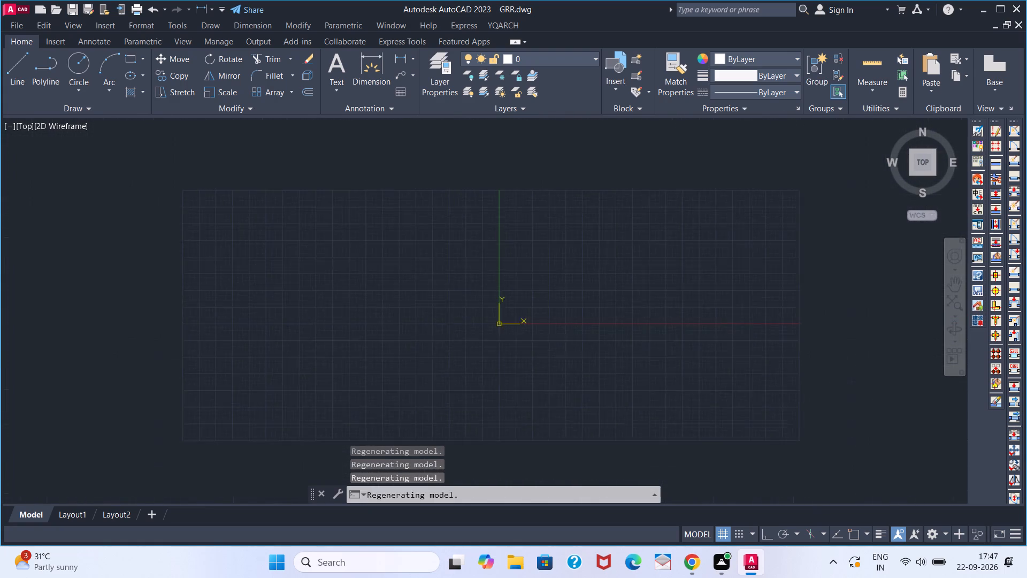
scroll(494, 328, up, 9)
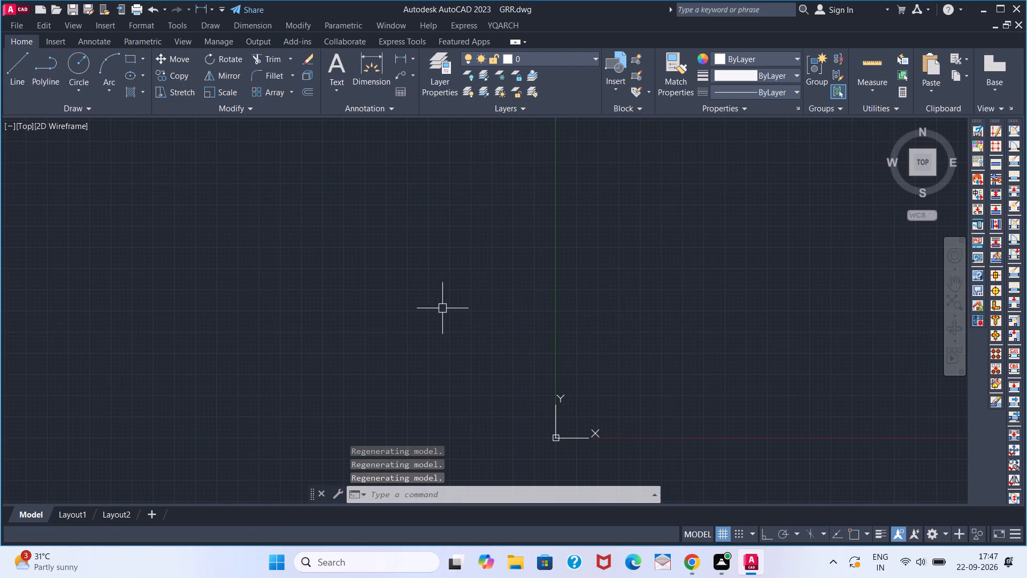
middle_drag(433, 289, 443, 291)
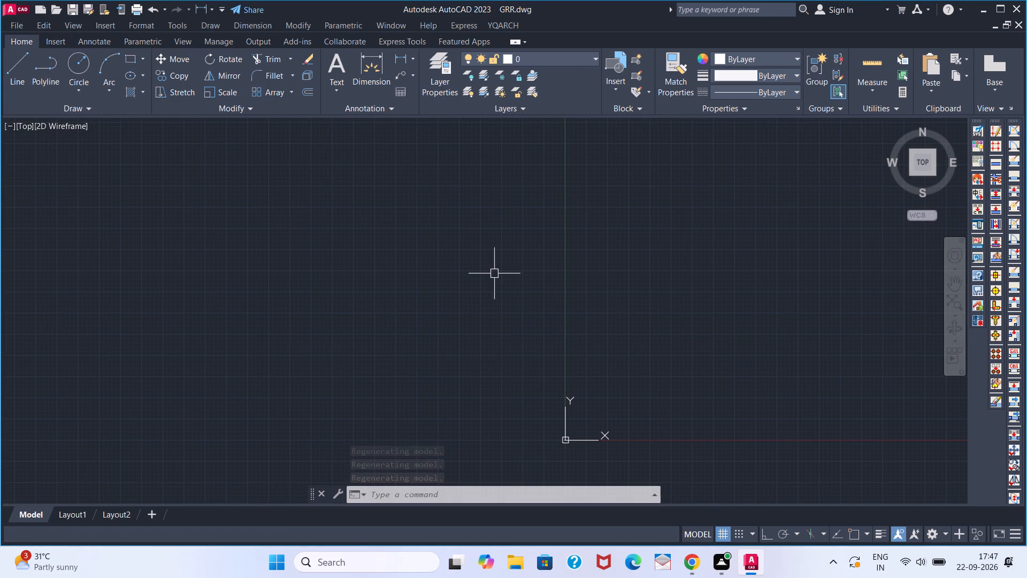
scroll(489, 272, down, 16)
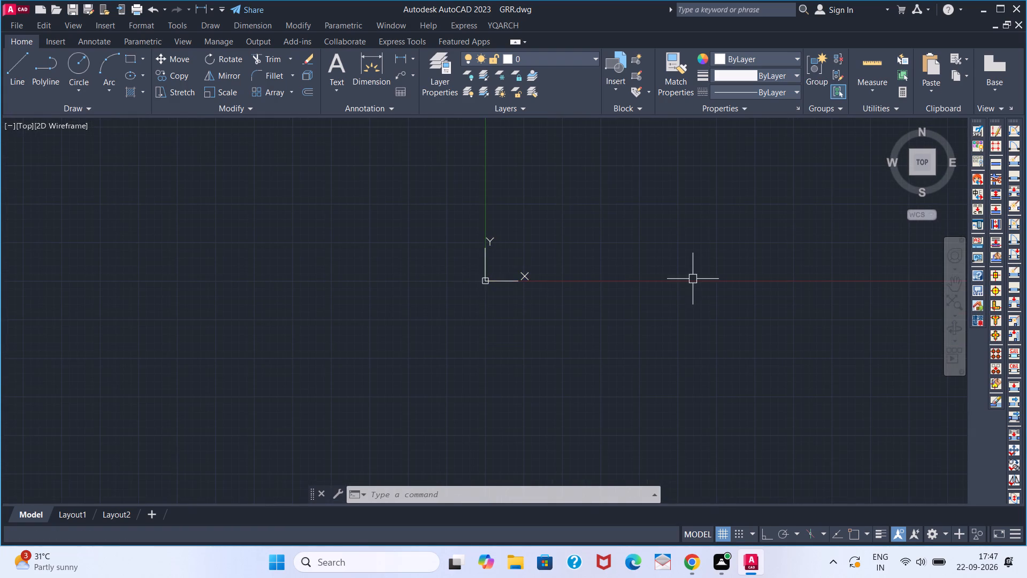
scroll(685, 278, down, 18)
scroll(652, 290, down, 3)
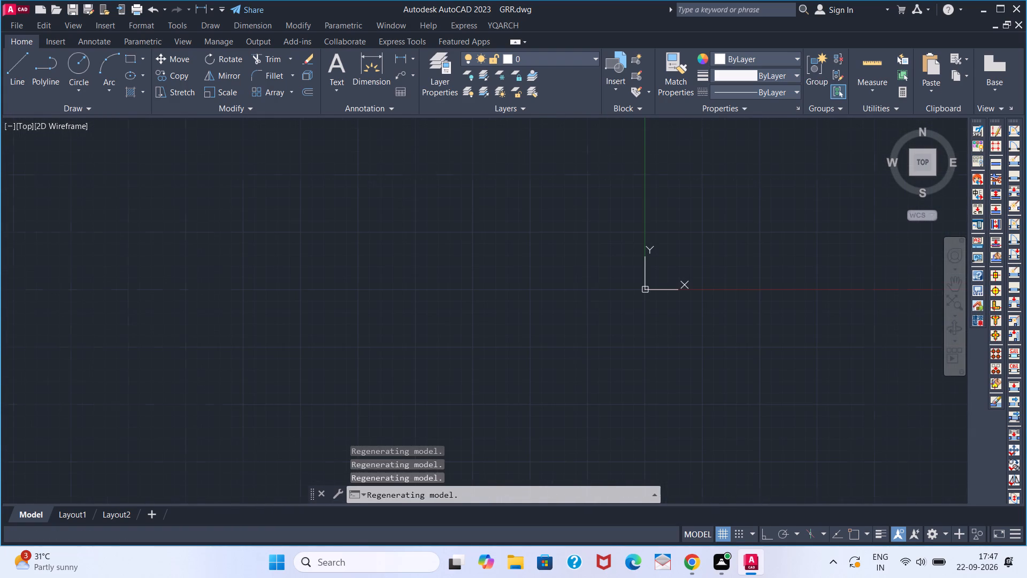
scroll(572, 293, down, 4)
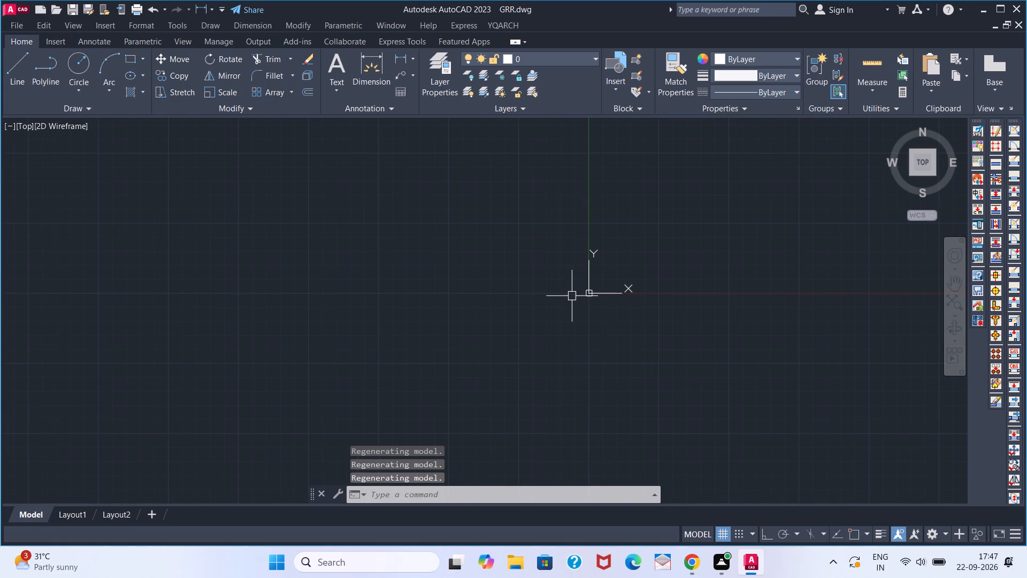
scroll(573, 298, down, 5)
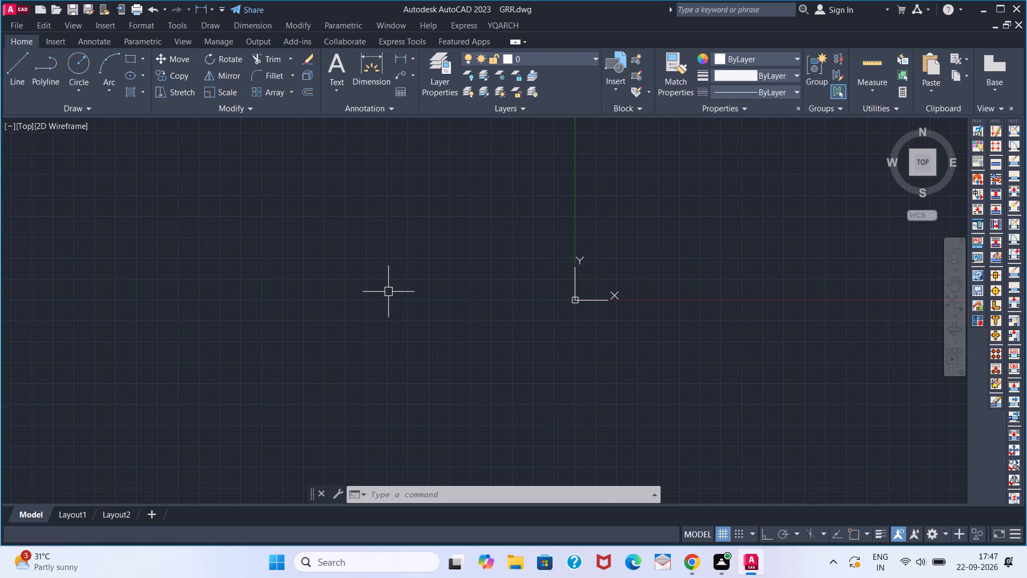
Draw a freehand circle centred west of the origin, with a radius of about 4E+24 so that it encloses the origin.
key(c)
key(Return)
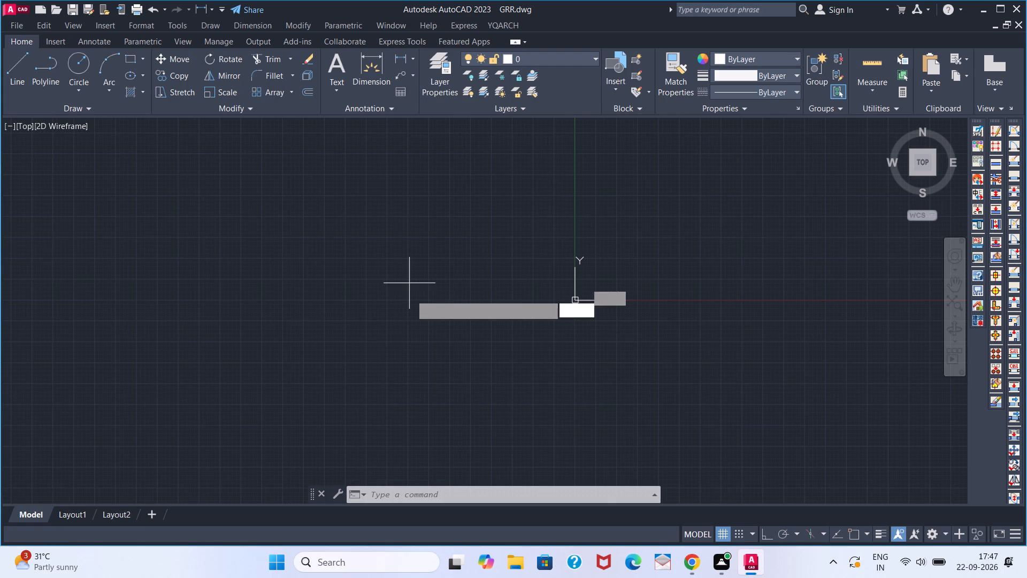
drag(458, 301, 469, 253)
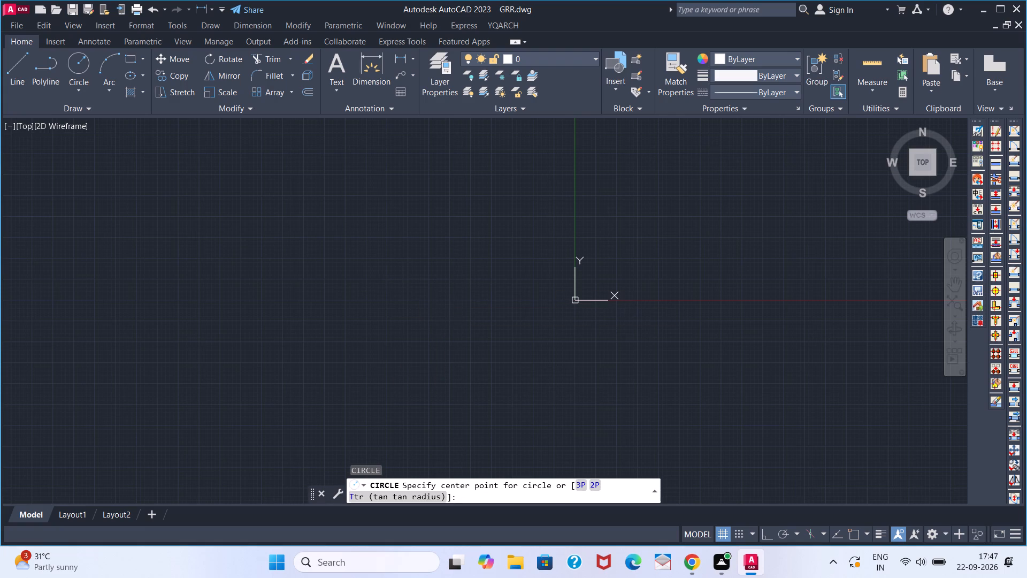
drag(469, 253, 330, 264)
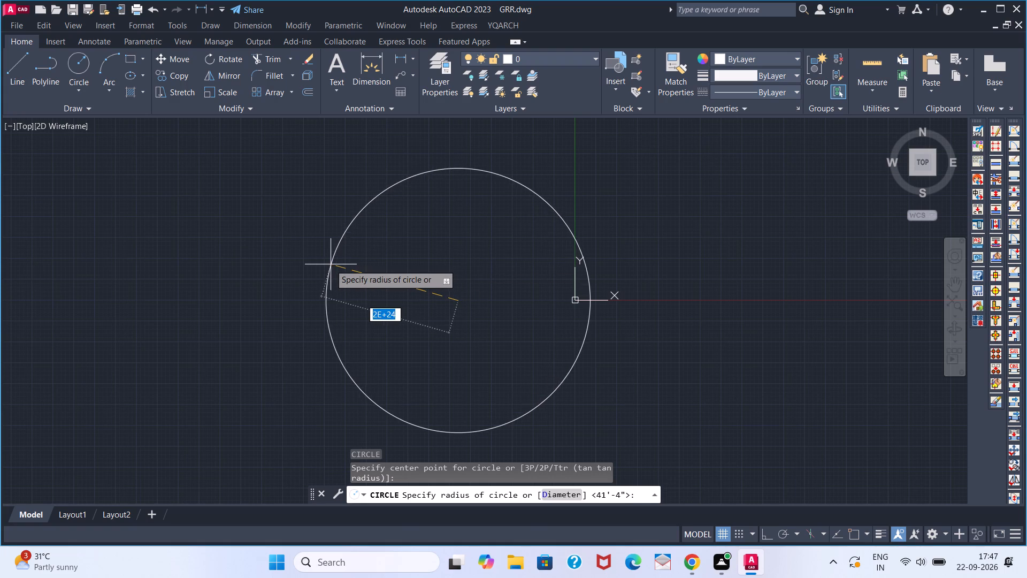
drag(330, 264, 216, 254)
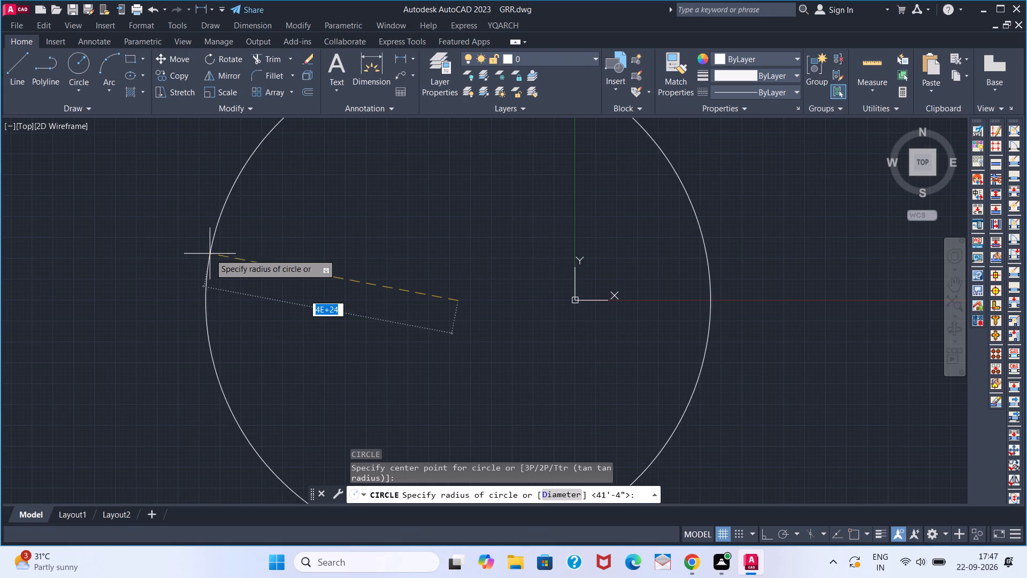
drag(216, 254, 266, 254)
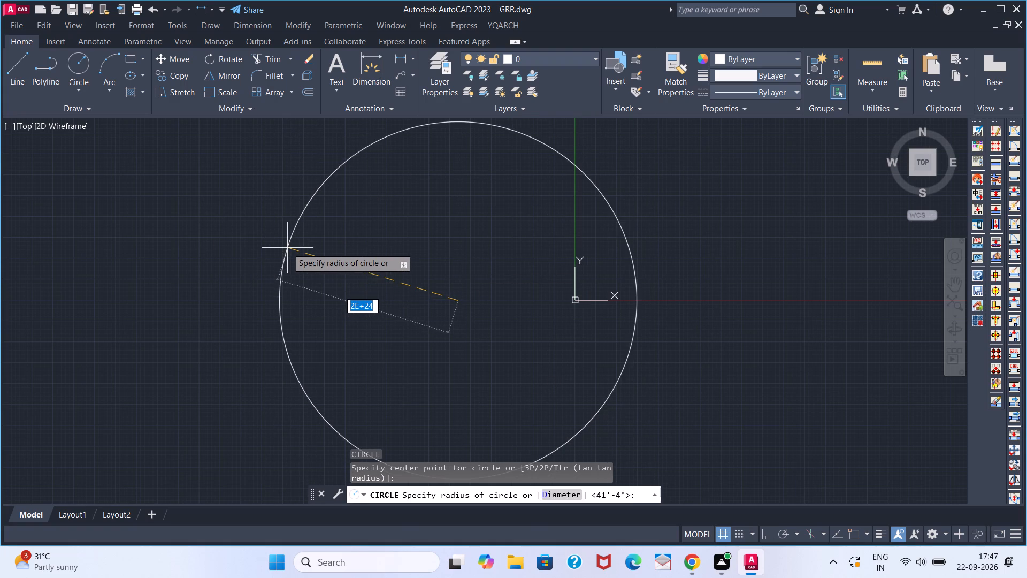
right_click(308, 252)
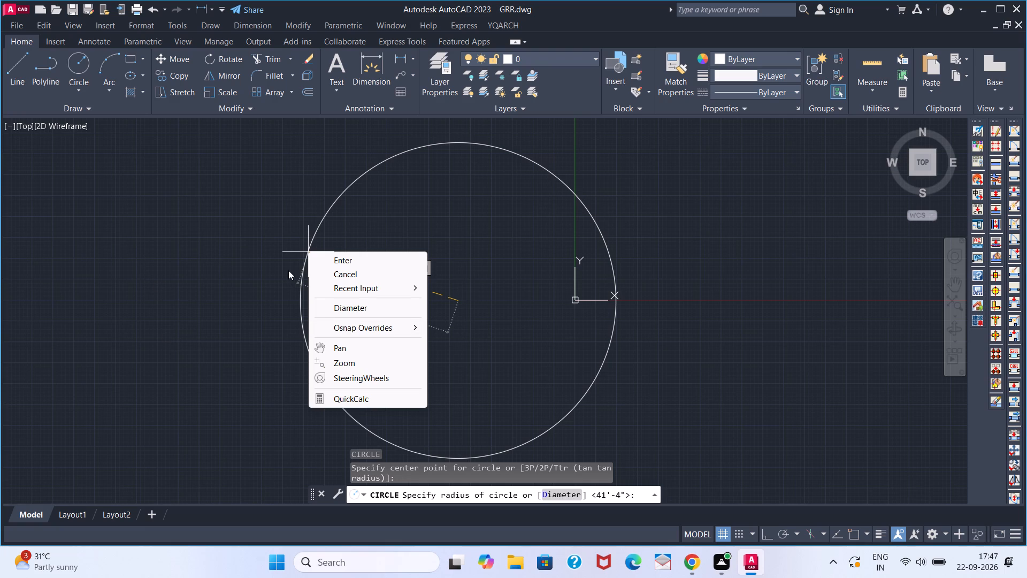
key(Delete)
key(Delete)
key(Delete)
key(Delete)
key(Delete)
click(204, 269)
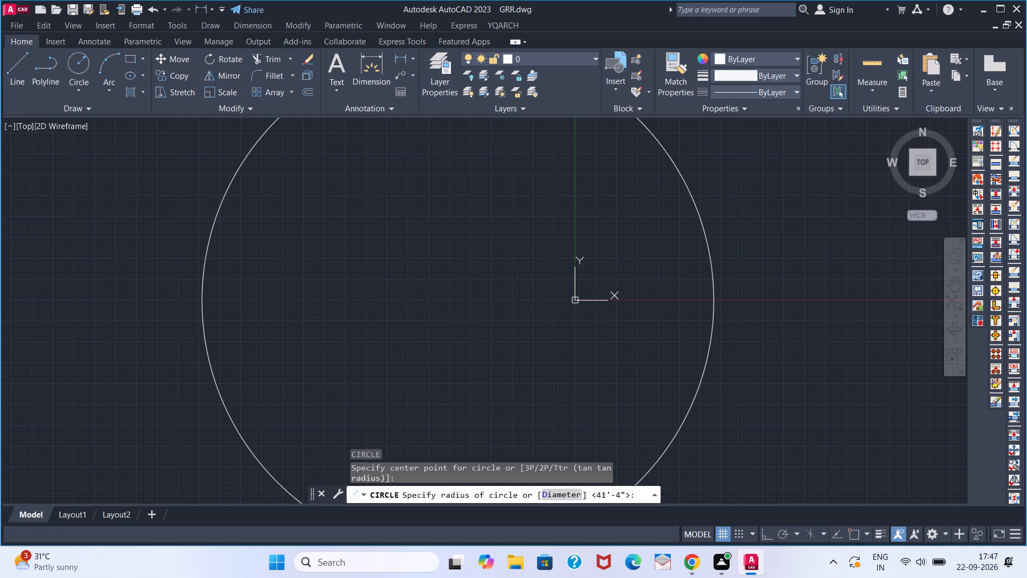
scroll(220, 275, down, 1)
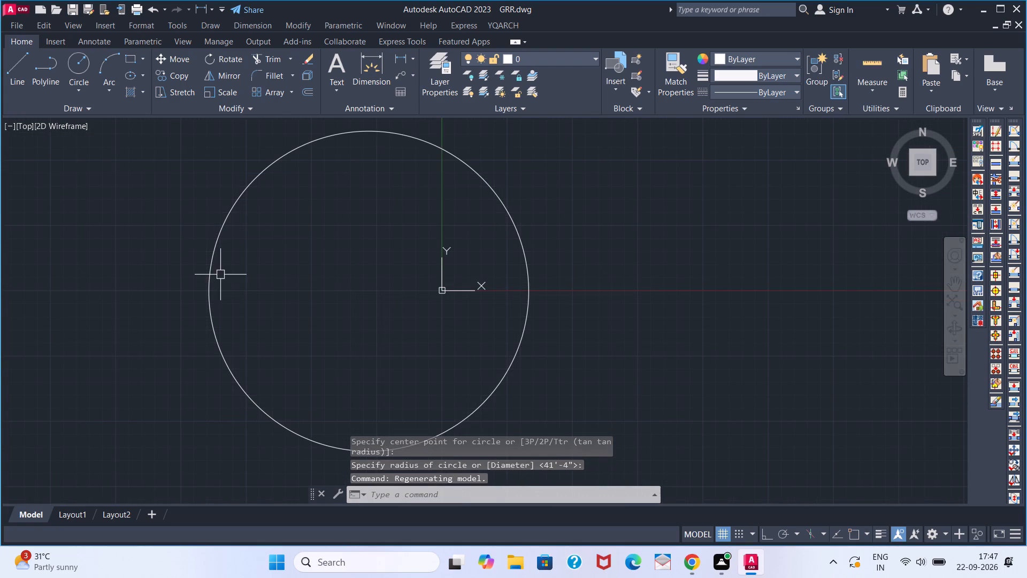
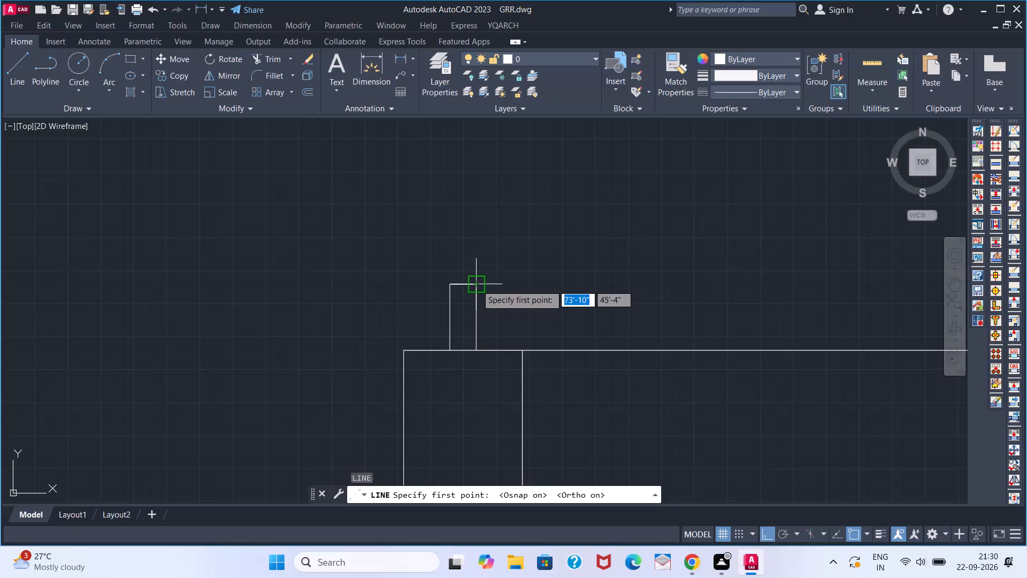
Draw 2-inch horizontal overhang lines outward from both top corners of the small post above the building outline, one east and one west.
click(477, 285)
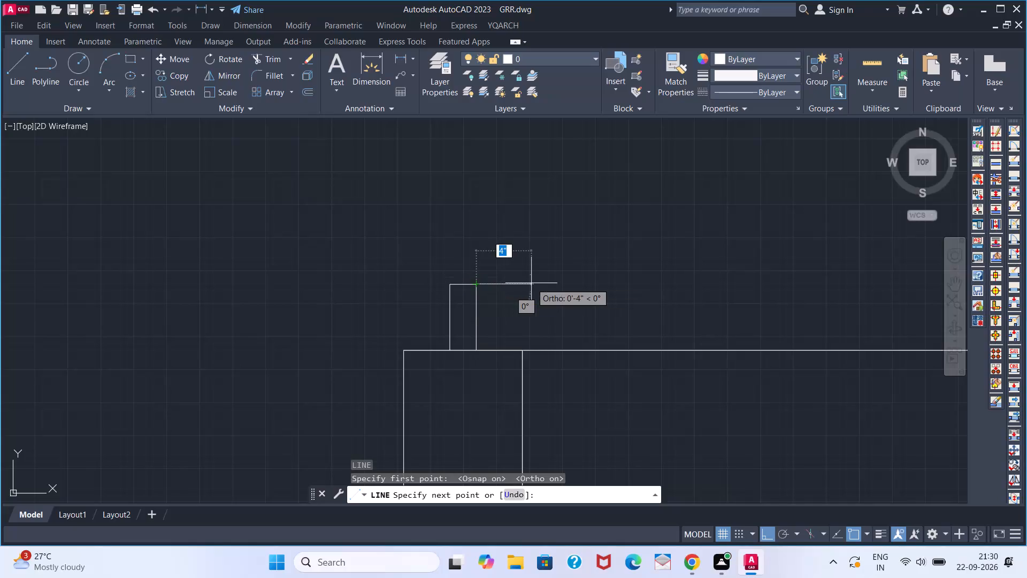
key(2)
key(Return)
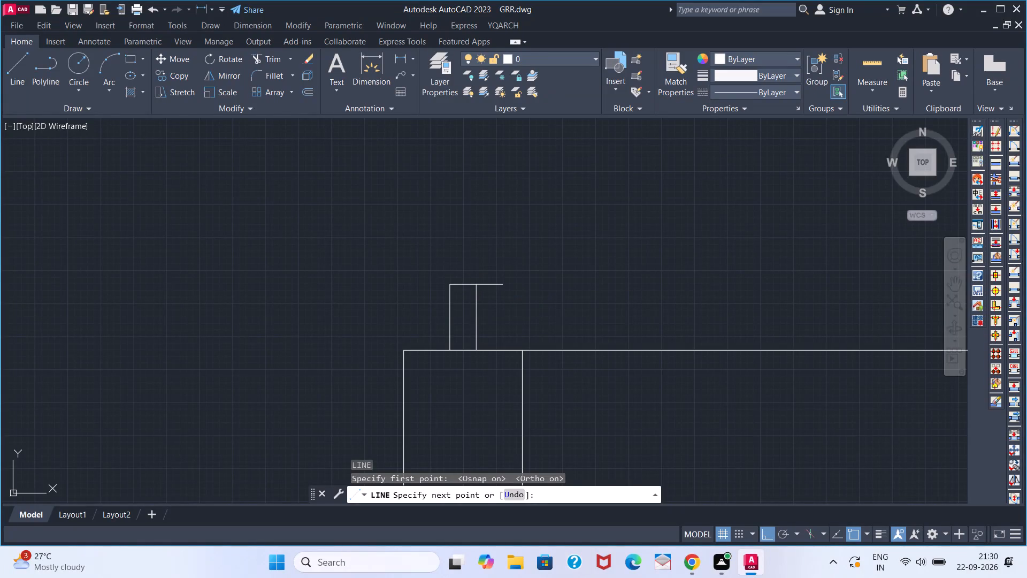
key(space)
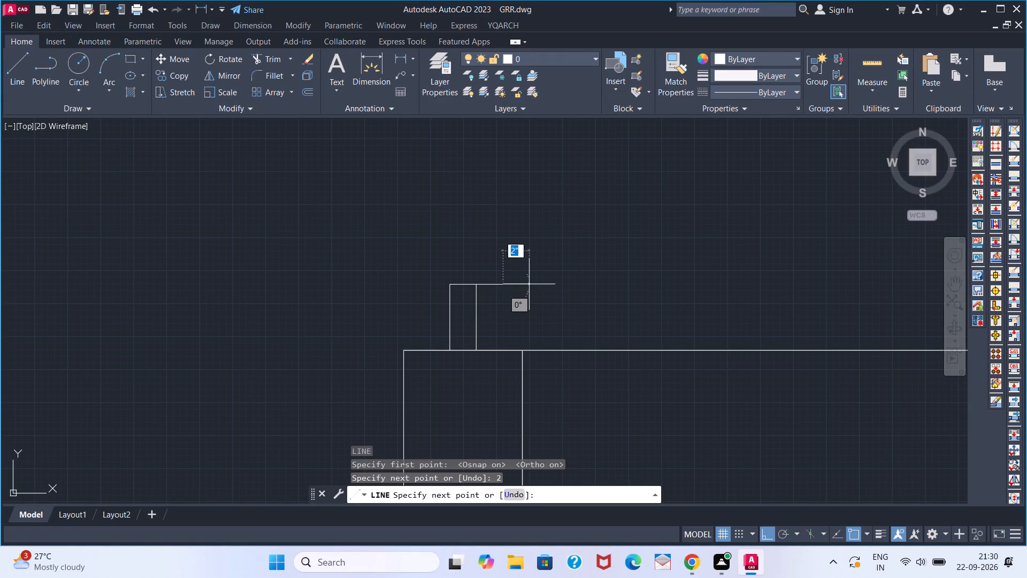
key(space)
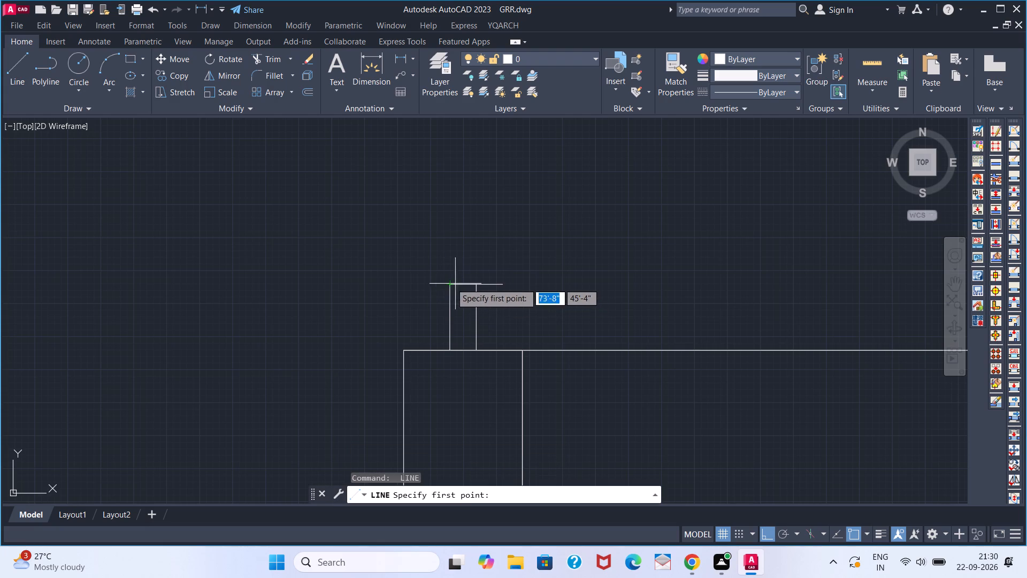
click(451, 283)
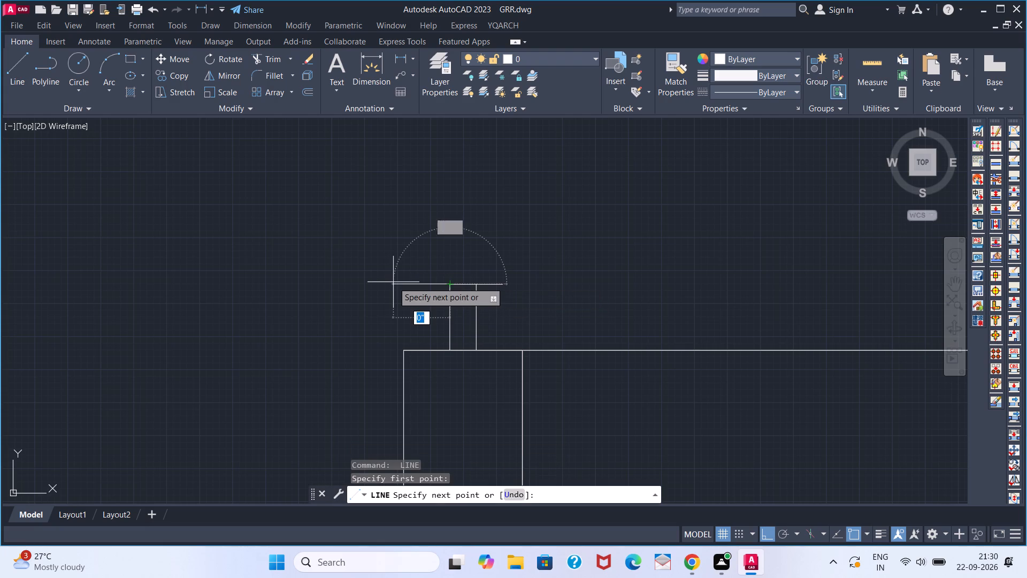
key(2)
key(Return)
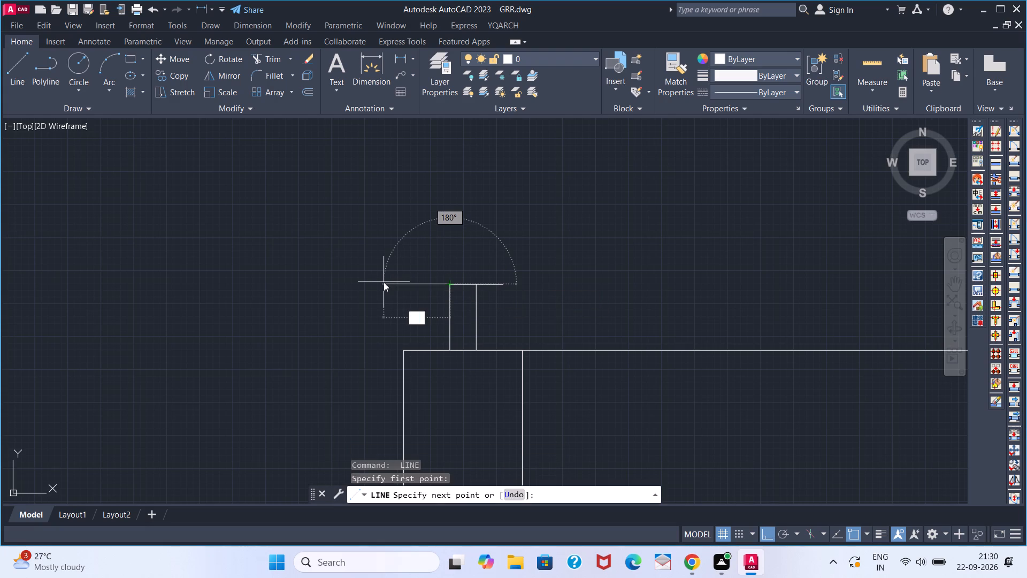
key(space)
key(space)
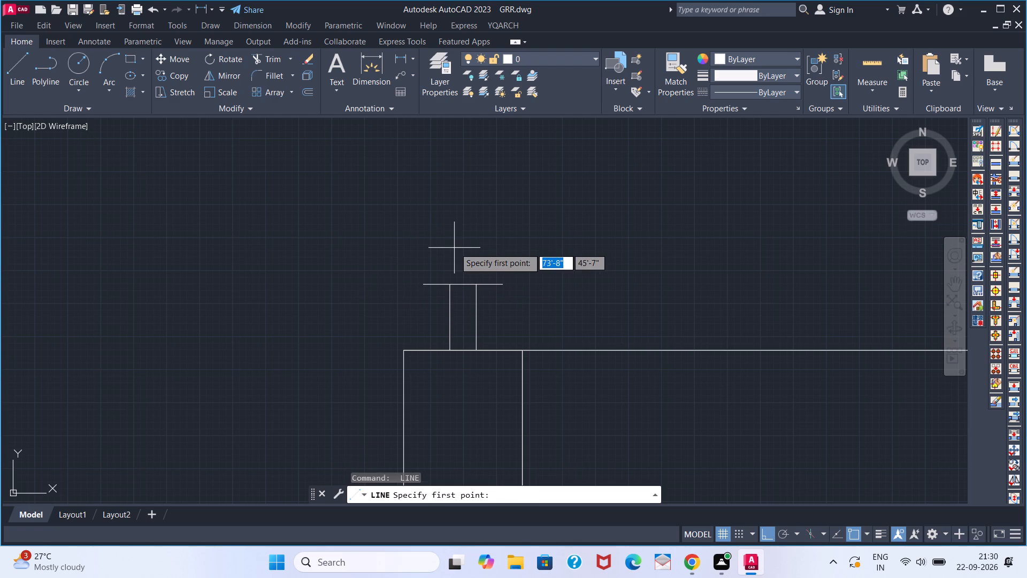
key(Escape)
Draw a 6-inch vertical line upward from the midpoint of the small post's top edge.
scroll(454, 251, down, 1)
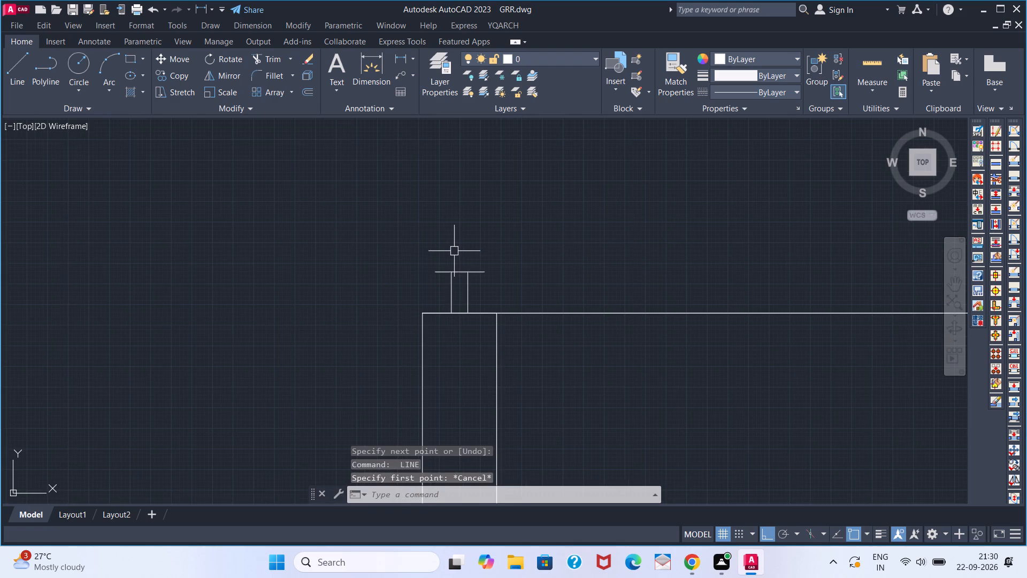
middle_drag(451, 253, 334, 253)
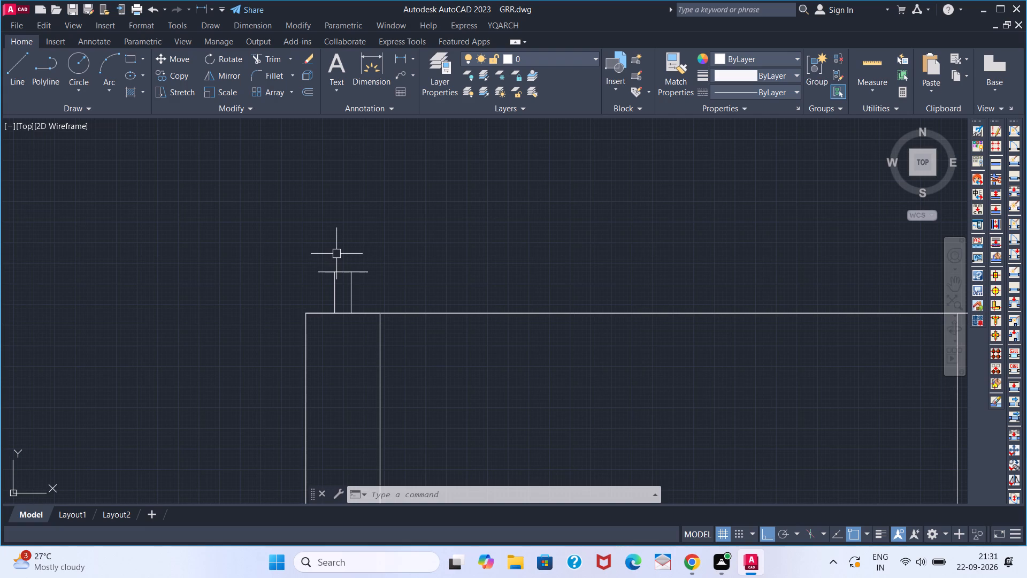
key(l)
key(Return)
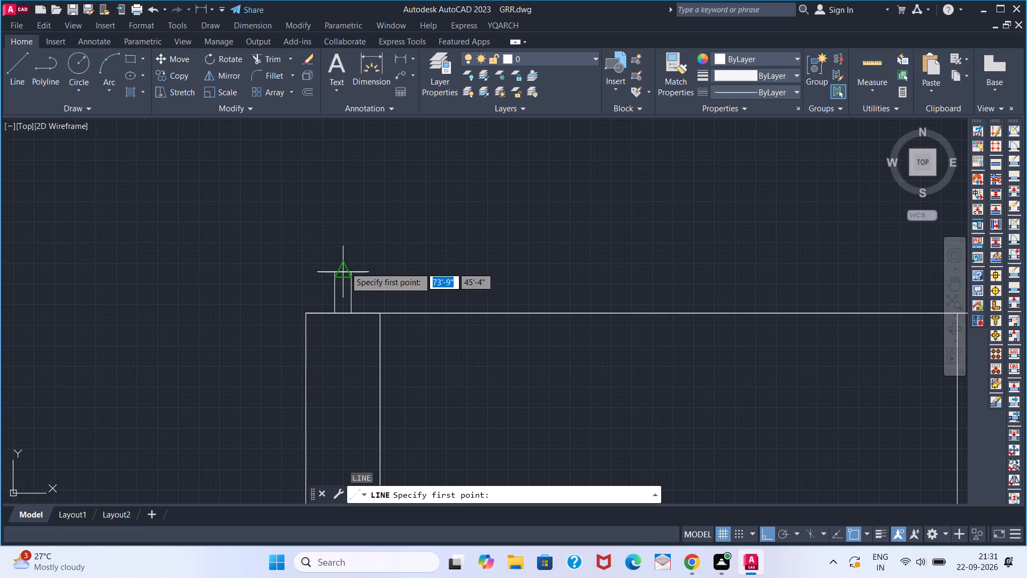
click(345, 267)
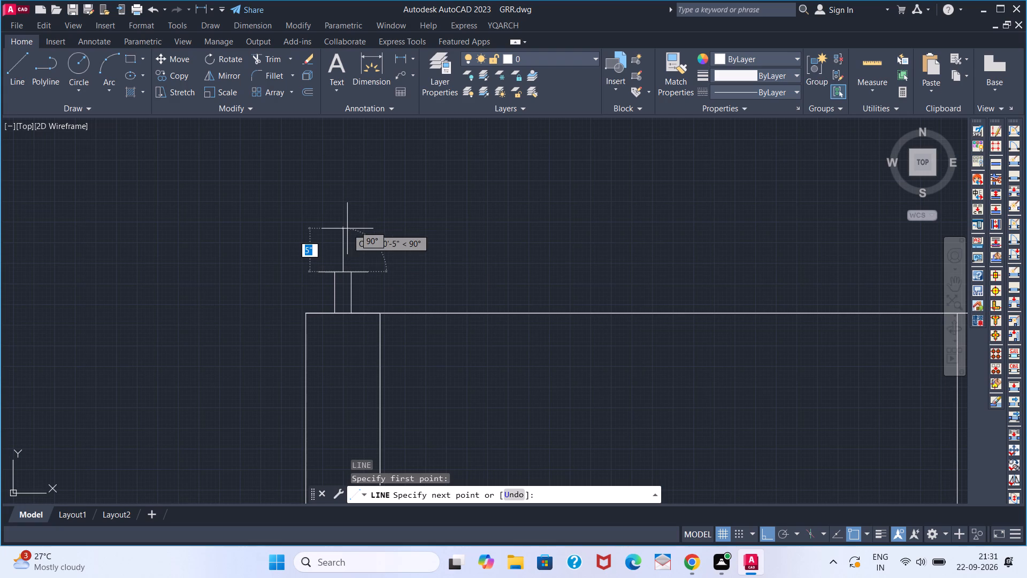
key(6)
key(Return)
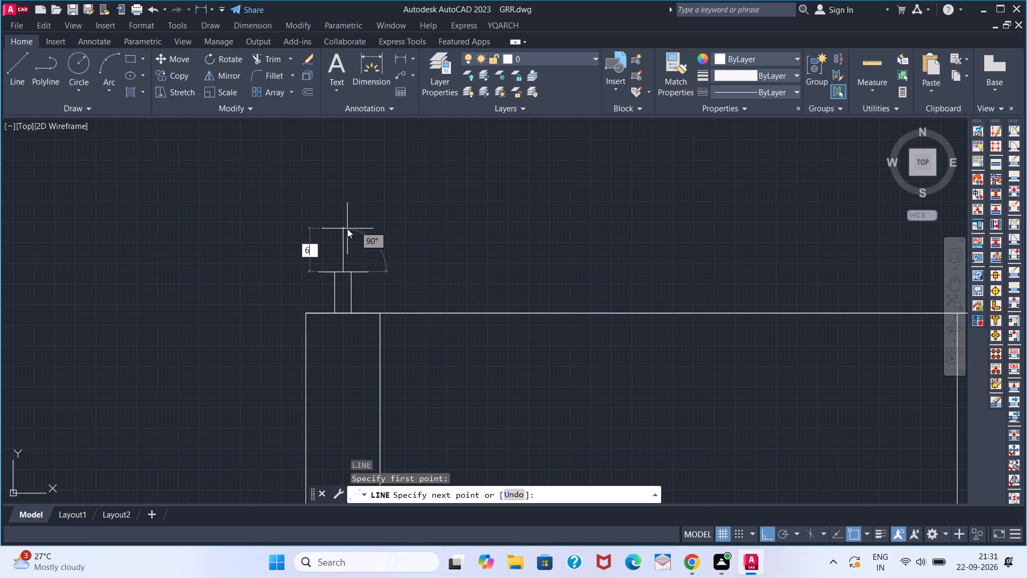
key(space)
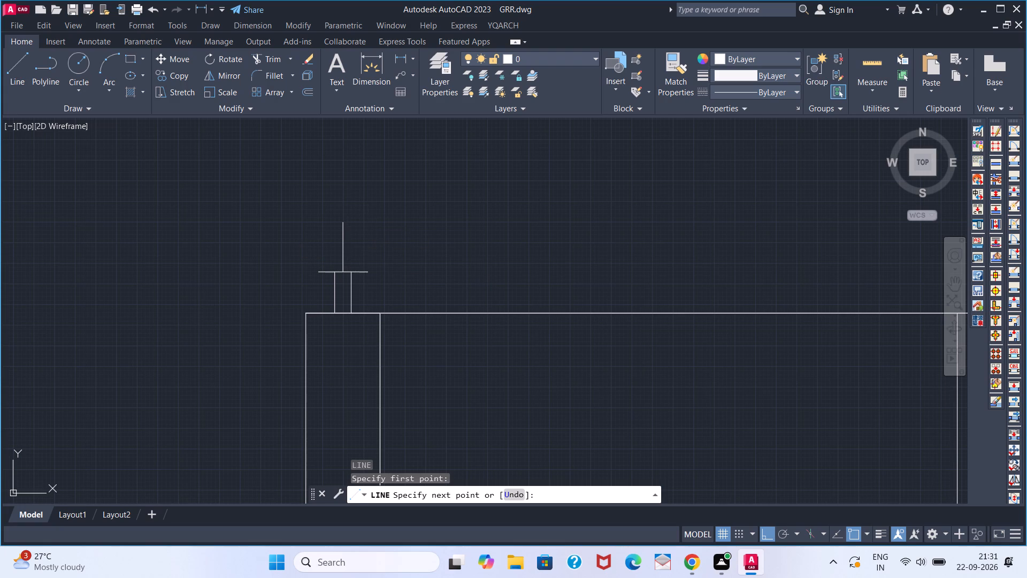
key(space)
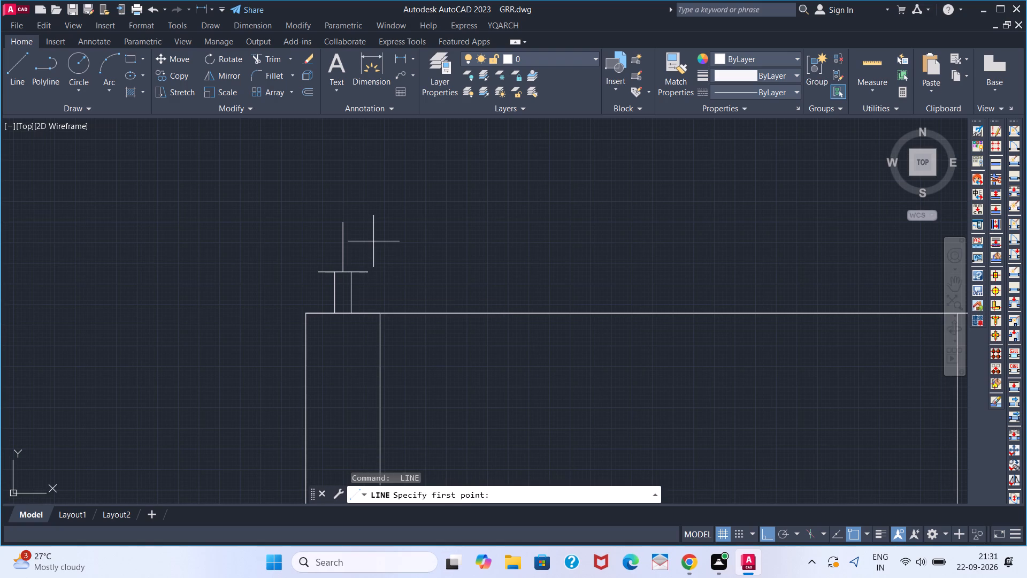
key(Escape)
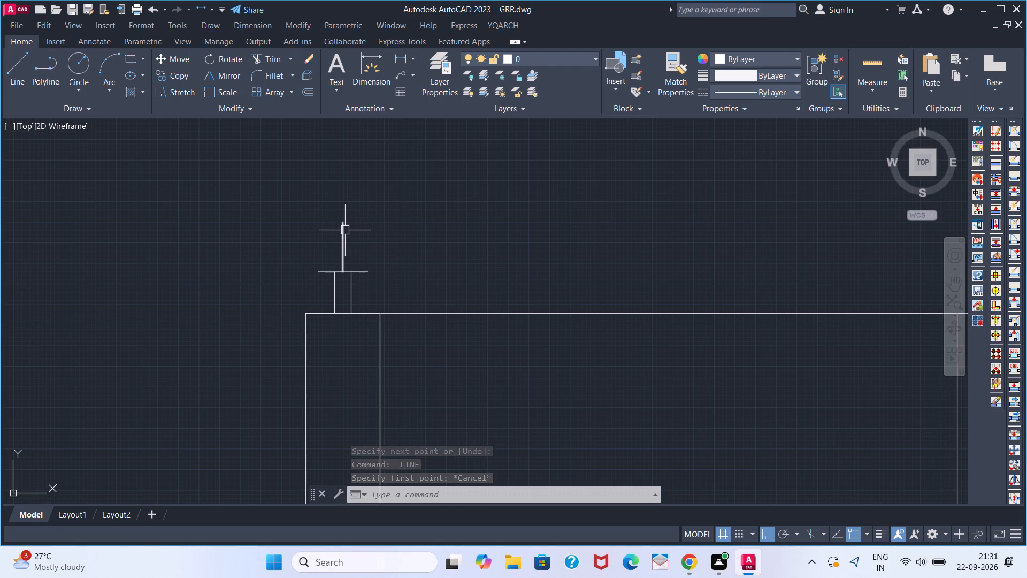
With Ortho off, draw a freehand sloping line about 5 inches long, down to the west from the top of the 6-inch vertical line.
scroll(345, 219, down, 1)
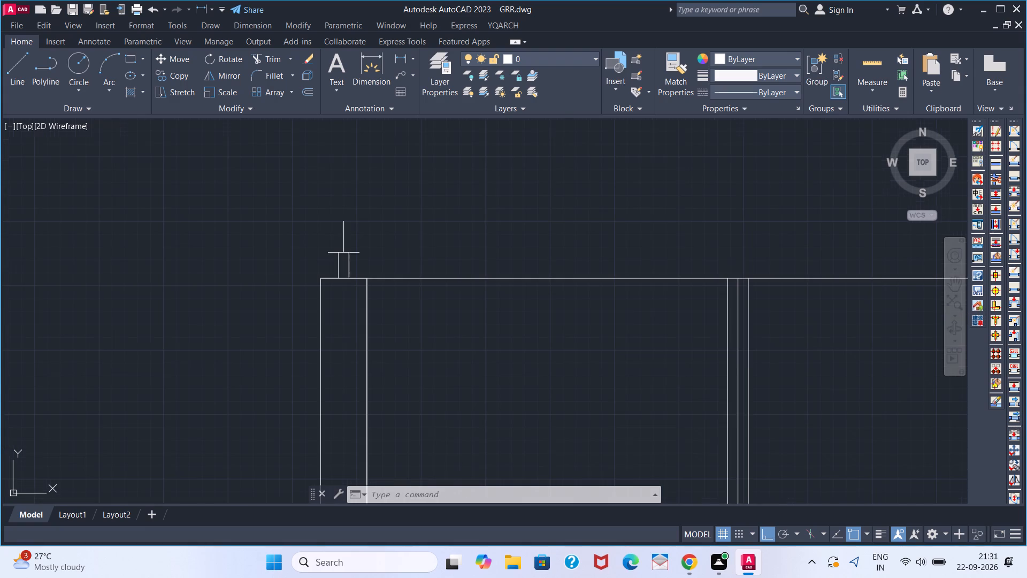
middle_drag(334, 225, 373, 225)
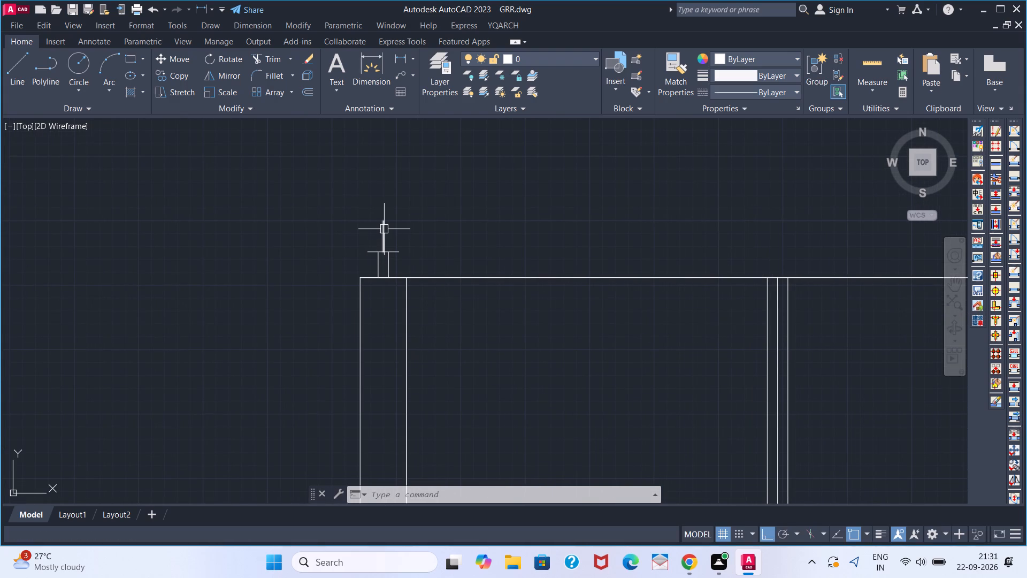
key(l)
key(space)
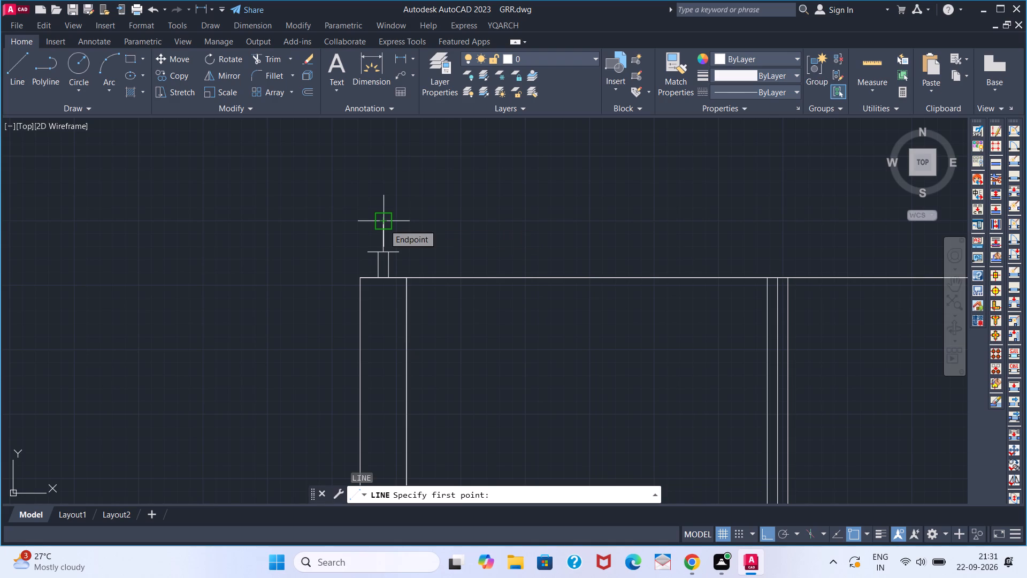
scroll(383, 224, up, 2)
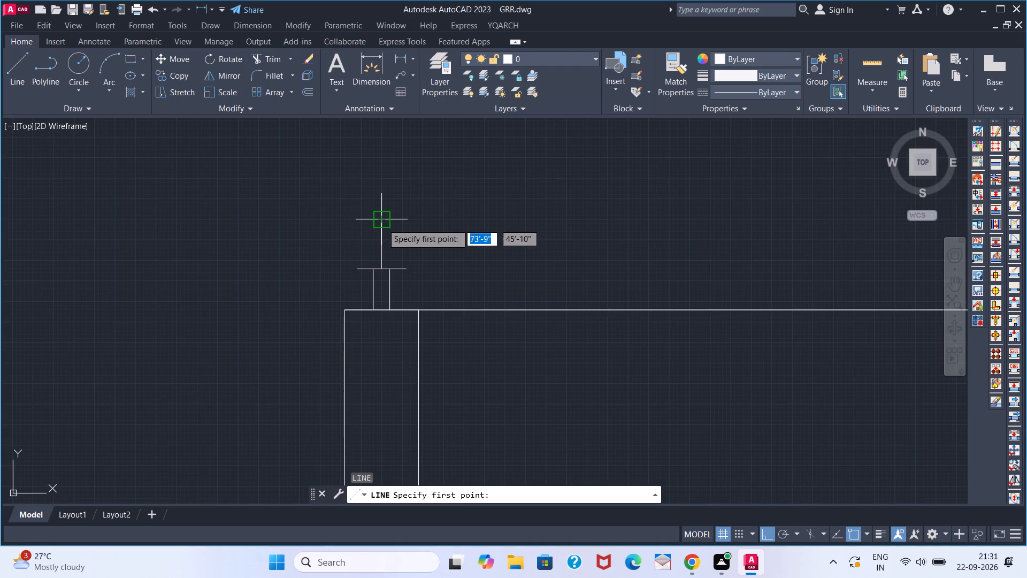
click(381, 224)
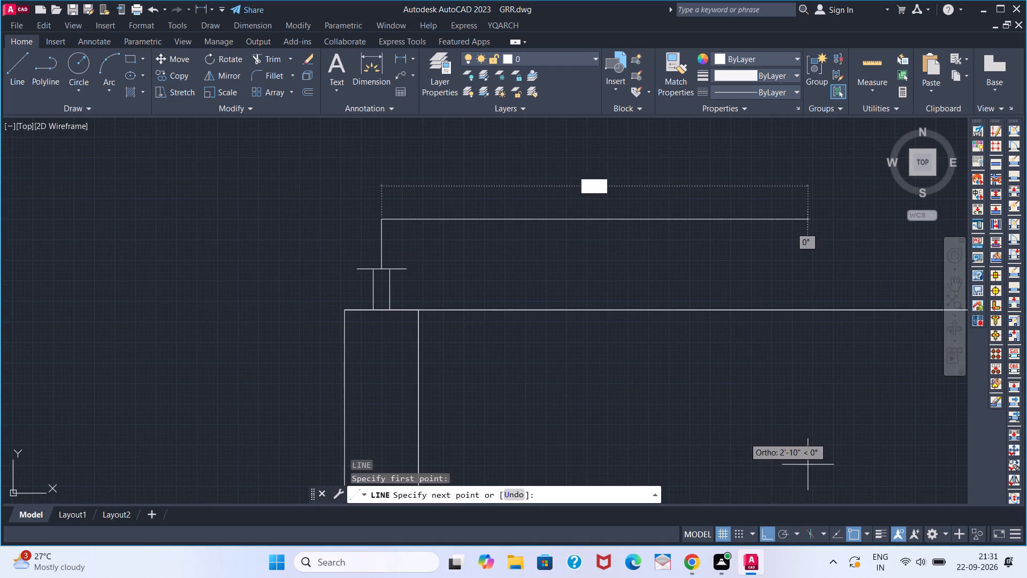
click(764, 533)
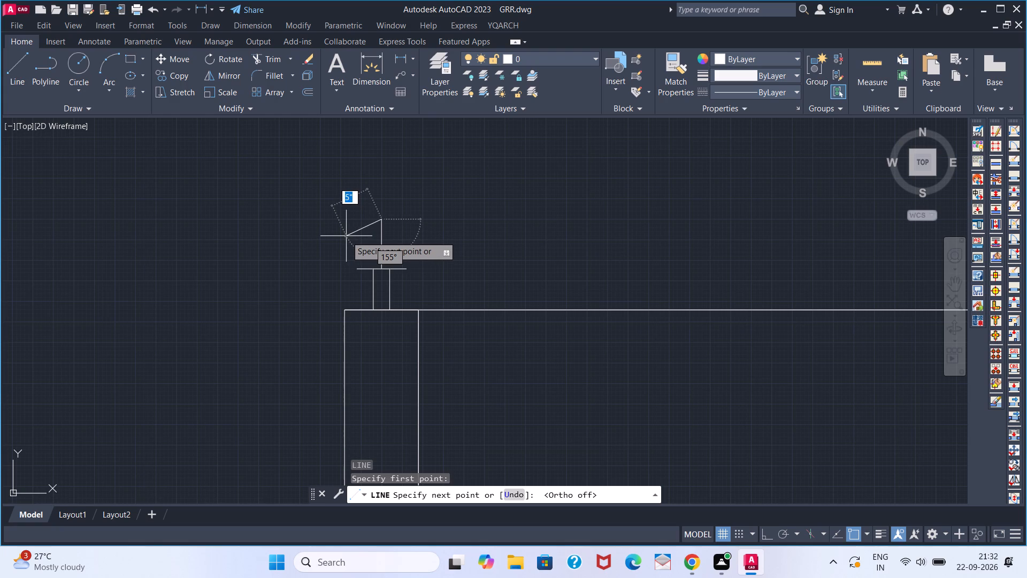
click(346, 236)
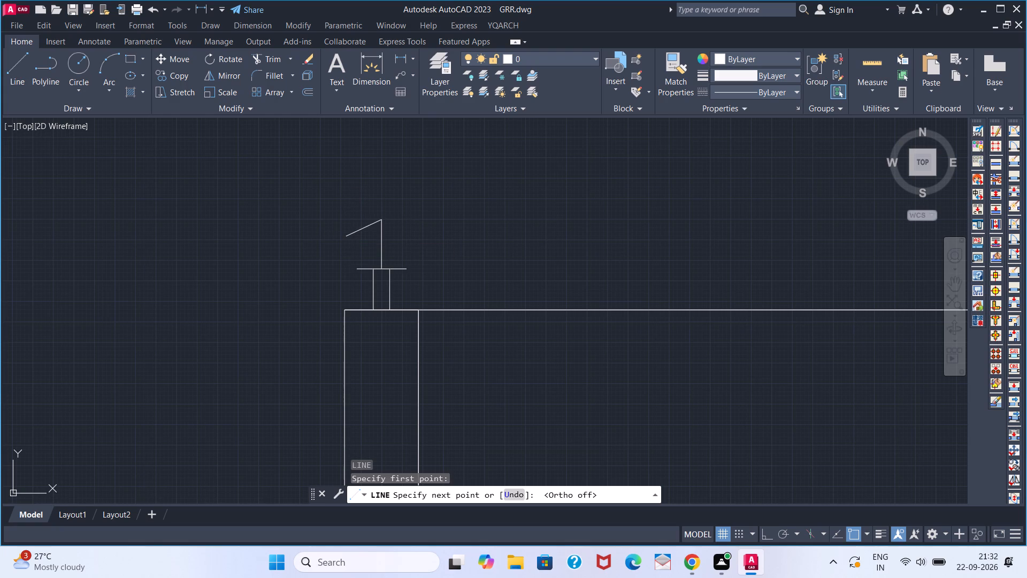
key(grave)
key(Escape)
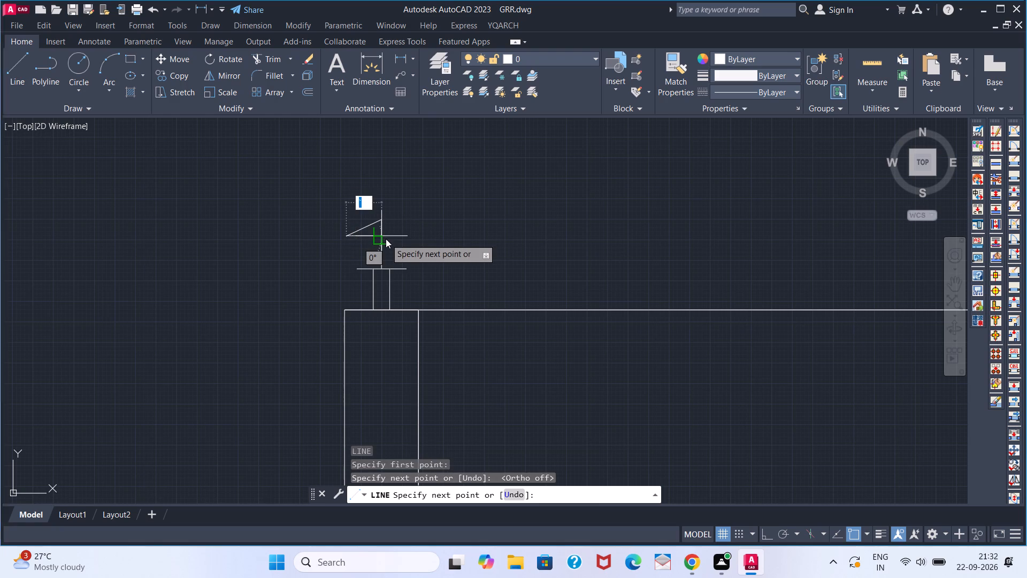
key(Escape)
key(Escape)
key(Escape)
key(Escape)
key(Escape)
key(Escape)
key(Escape)
key(Escape)
key(Escape)
key(Escape)
key(Escape)
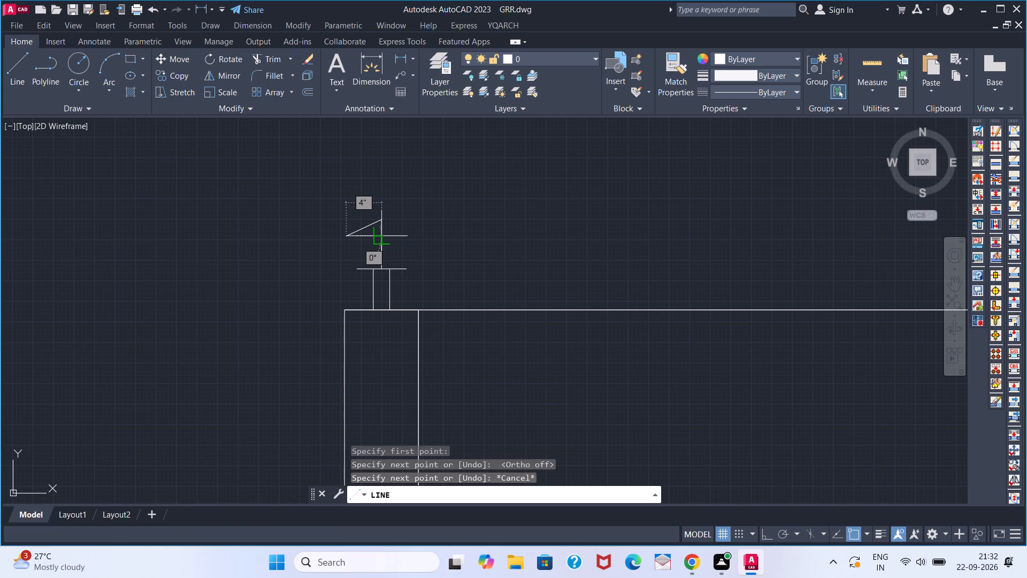
key(Escape)
key(Escape)
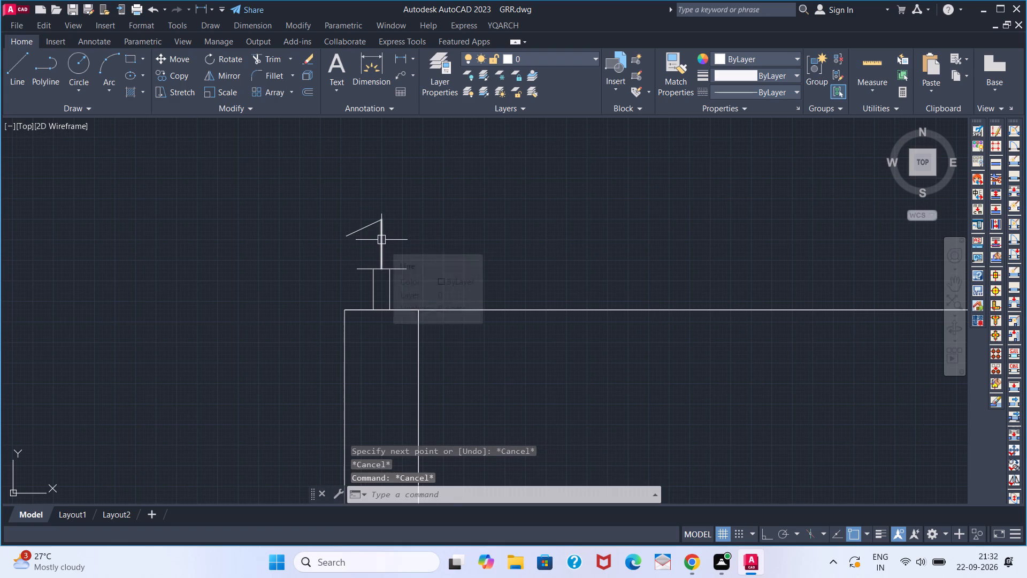
Mirror the sloping line about the 6-inch vertical line with Ortho on, keeping the original, to form a peaked cap.
text(MI)
key(shift+Return)
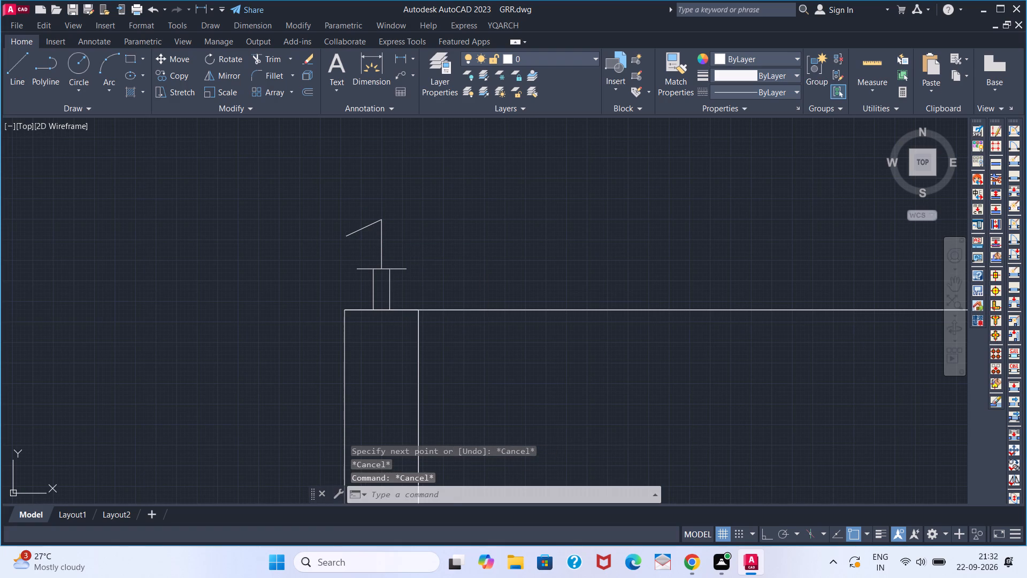
click(365, 229)
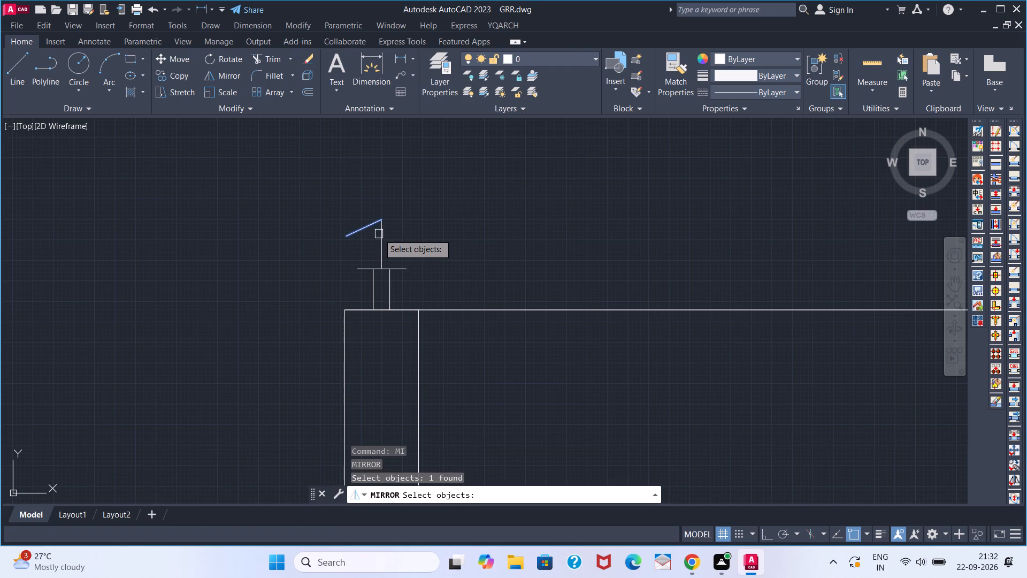
key(space)
click(380, 234)
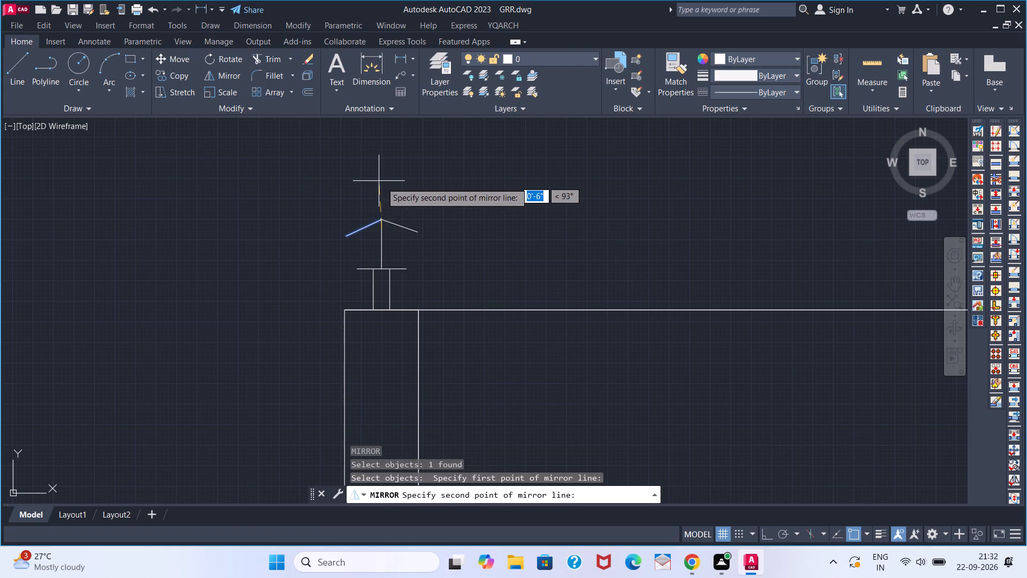
click(766, 533)
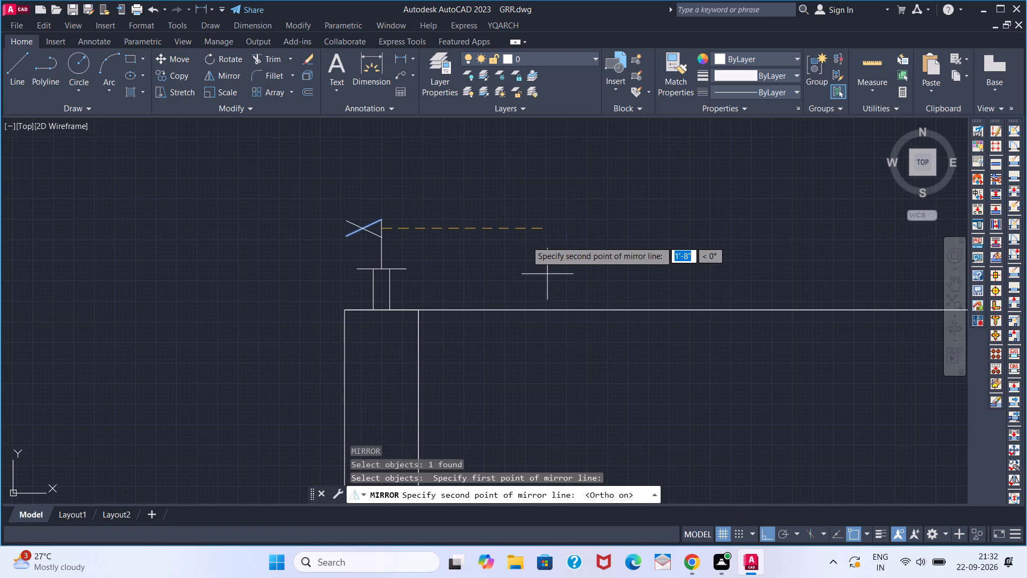
click(387, 159)
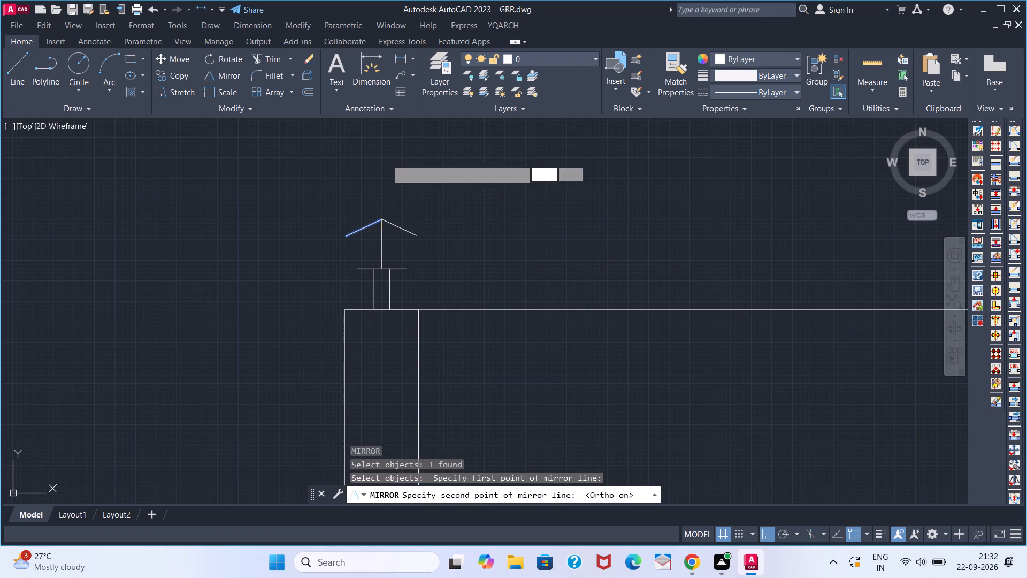
key(space)
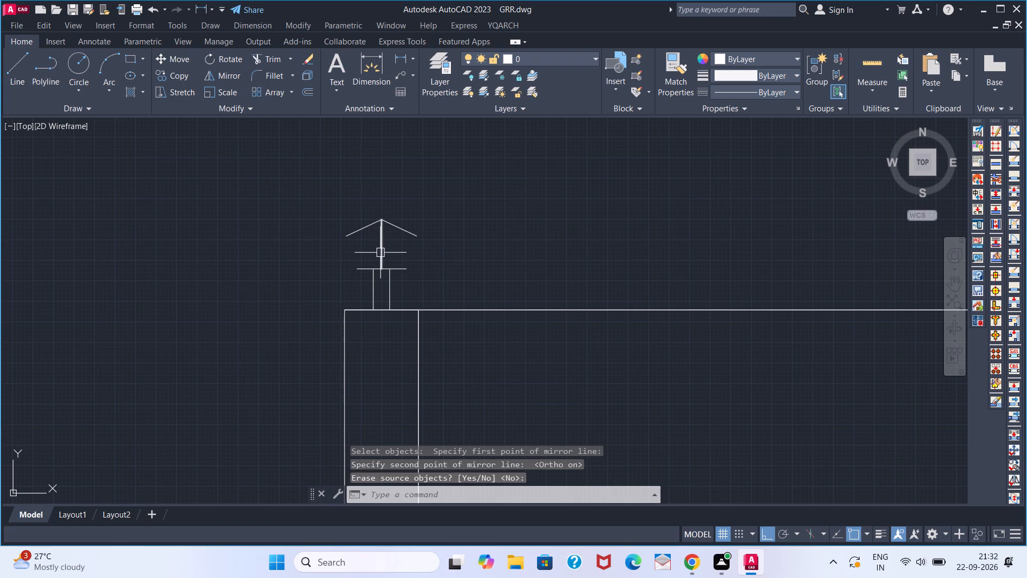
key(Escape)
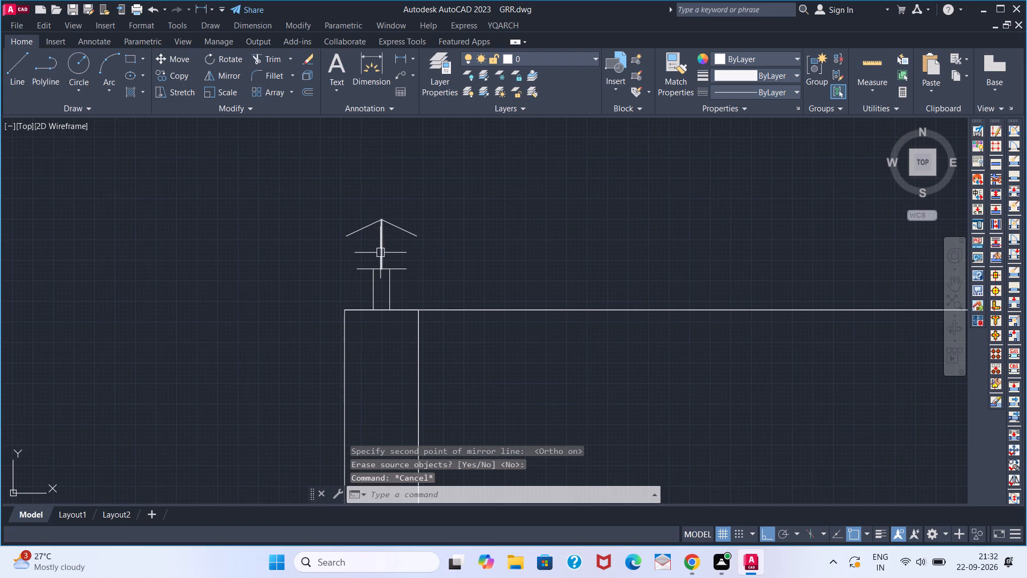
Draw a vertical line about 6 inches long upward from the outer end of each post overhang line, crossing the sloping cap lines.
key(l)
key(Return)
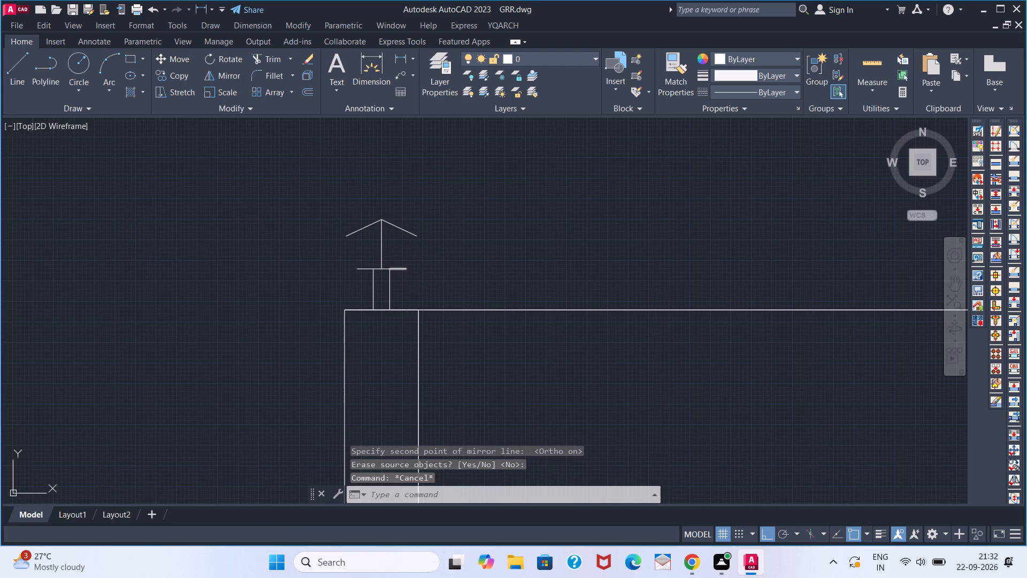
click(407, 266)
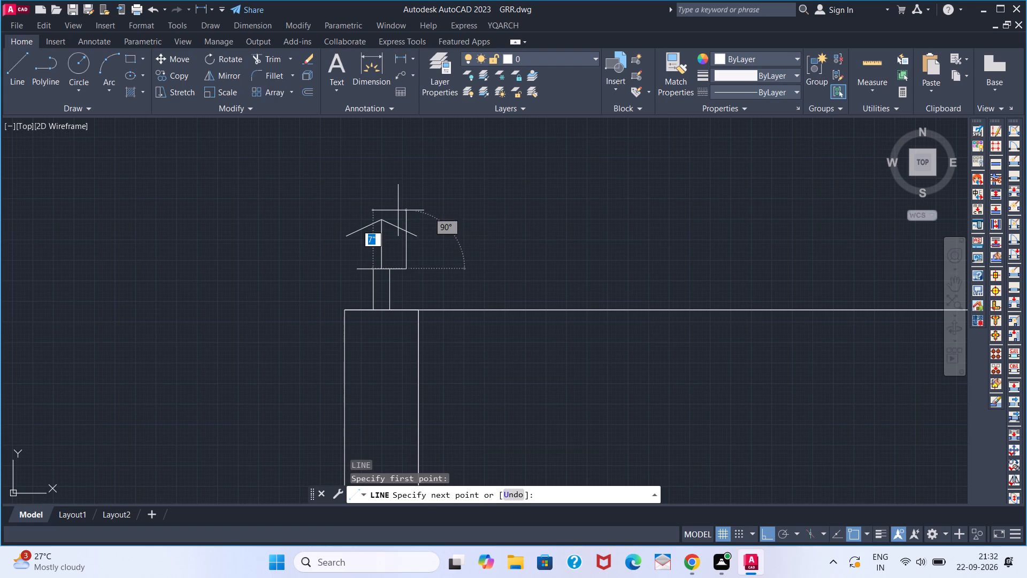
scroll(404, 233, up, 3)
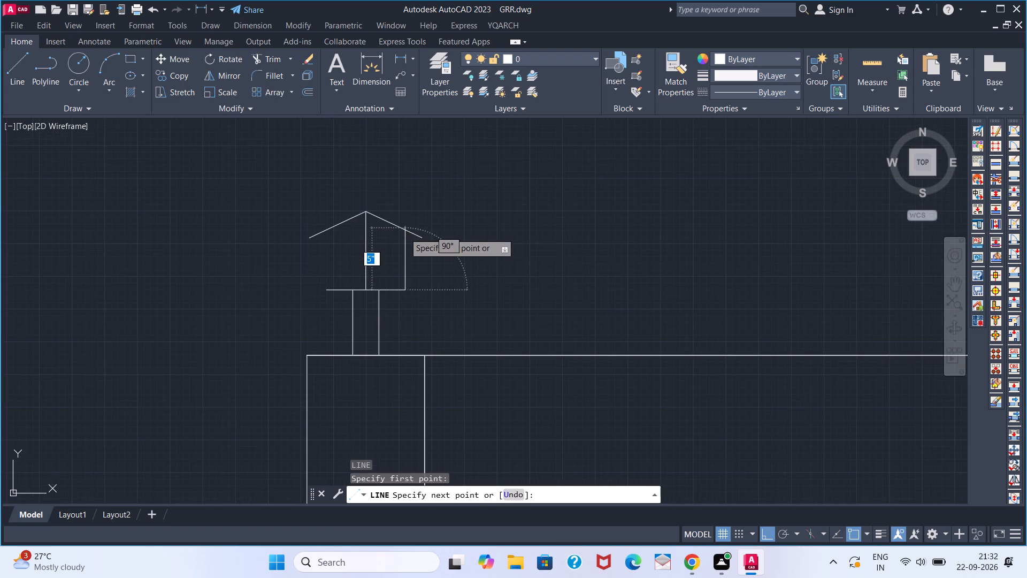
scroll(408, 232, up, 3)
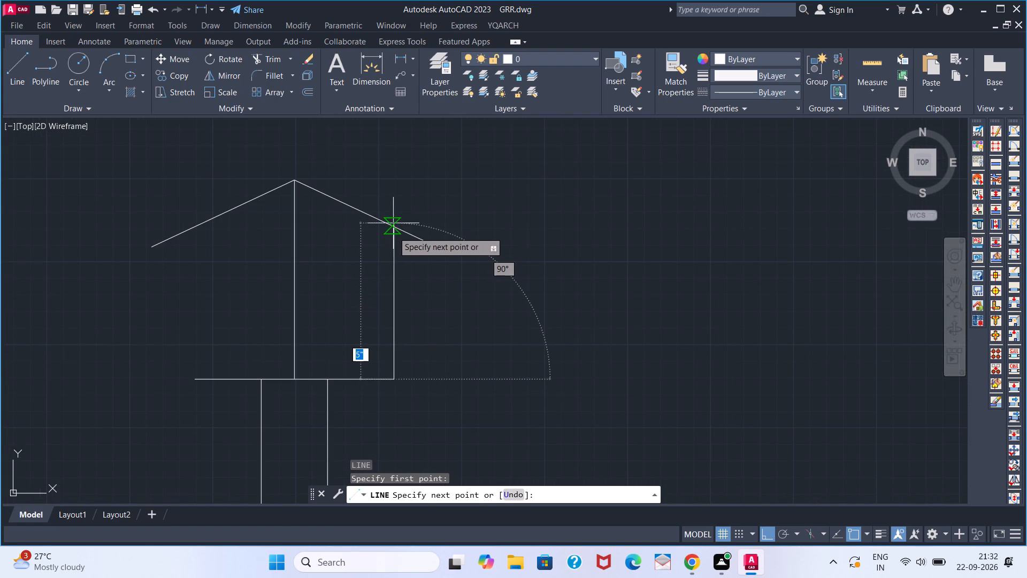
click(391, 184)
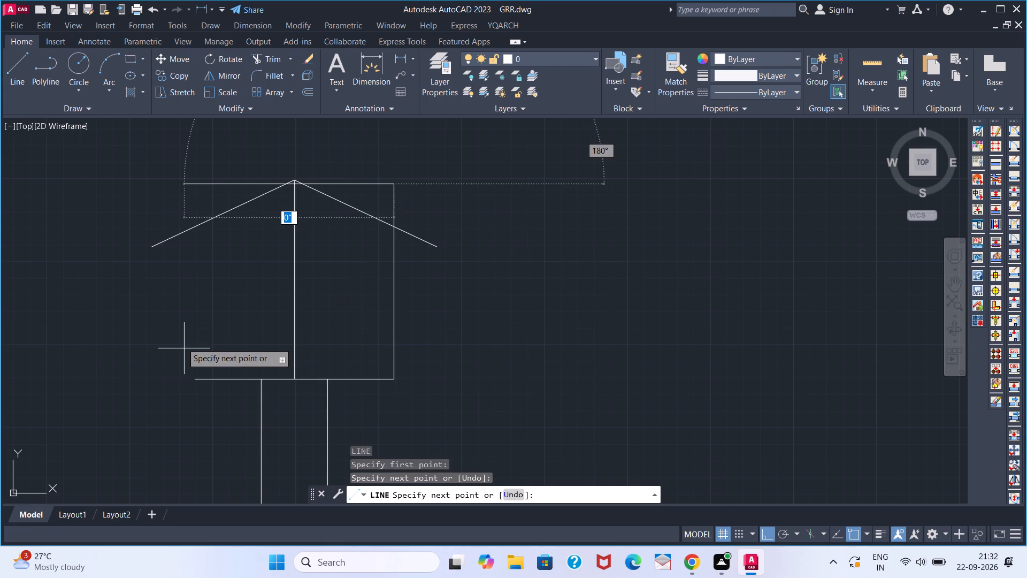
key(space)
key(space)
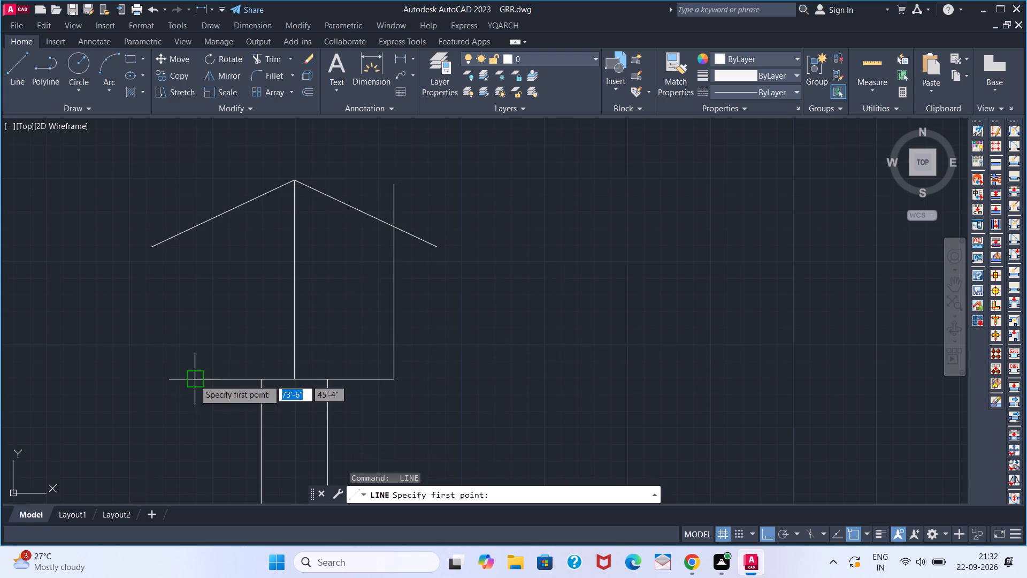
click(194, 378)
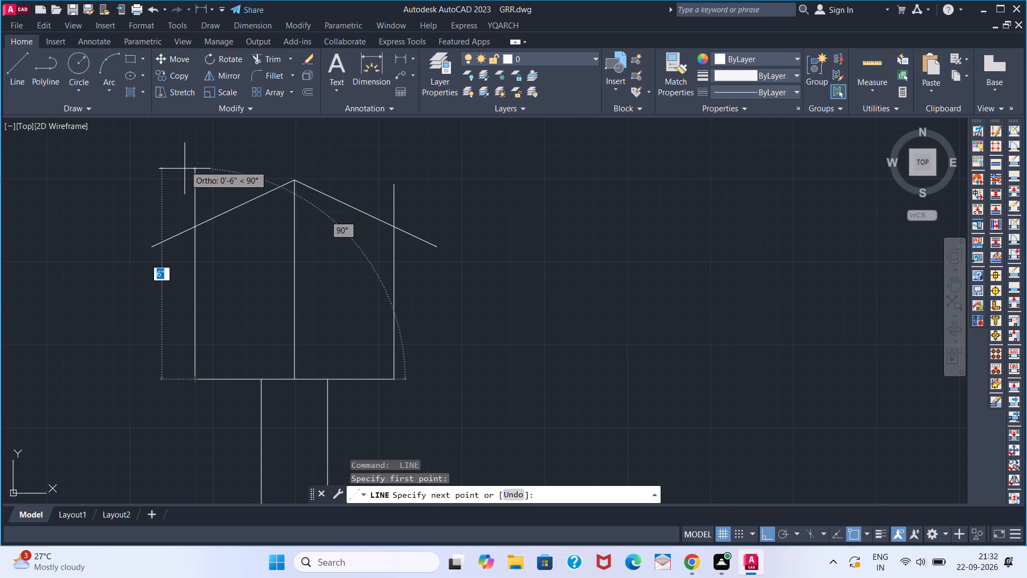
click(185, 169)
key(space)
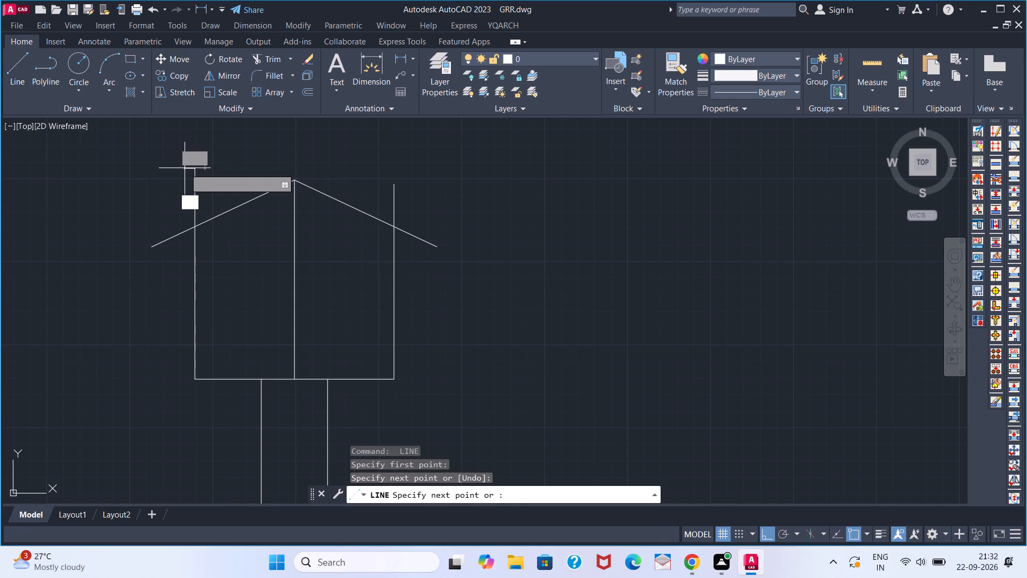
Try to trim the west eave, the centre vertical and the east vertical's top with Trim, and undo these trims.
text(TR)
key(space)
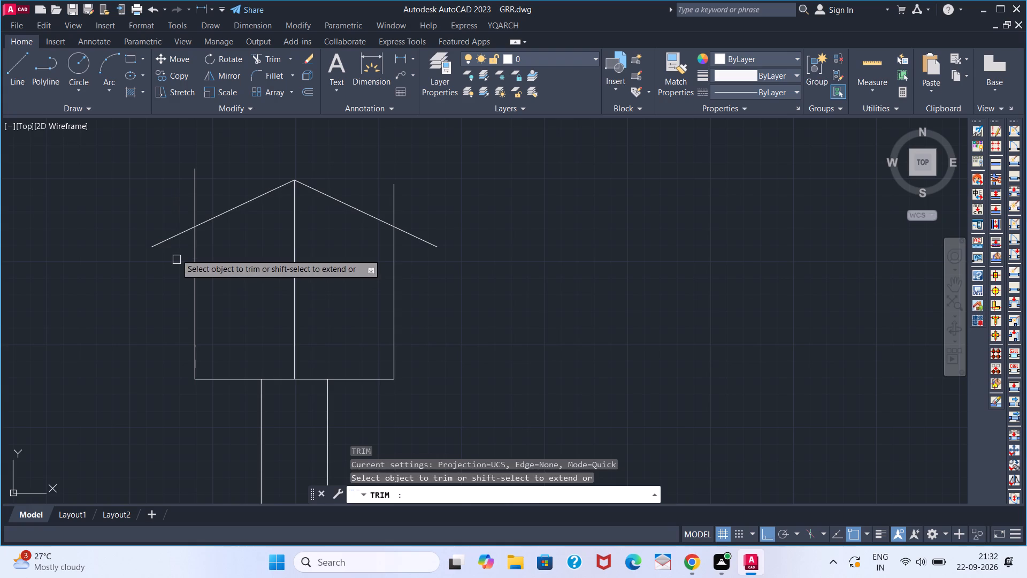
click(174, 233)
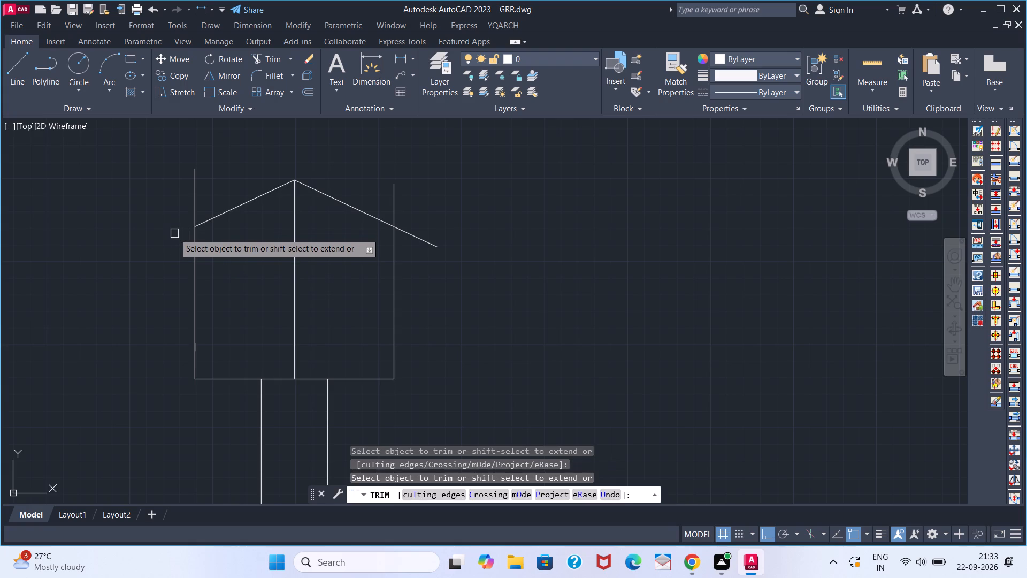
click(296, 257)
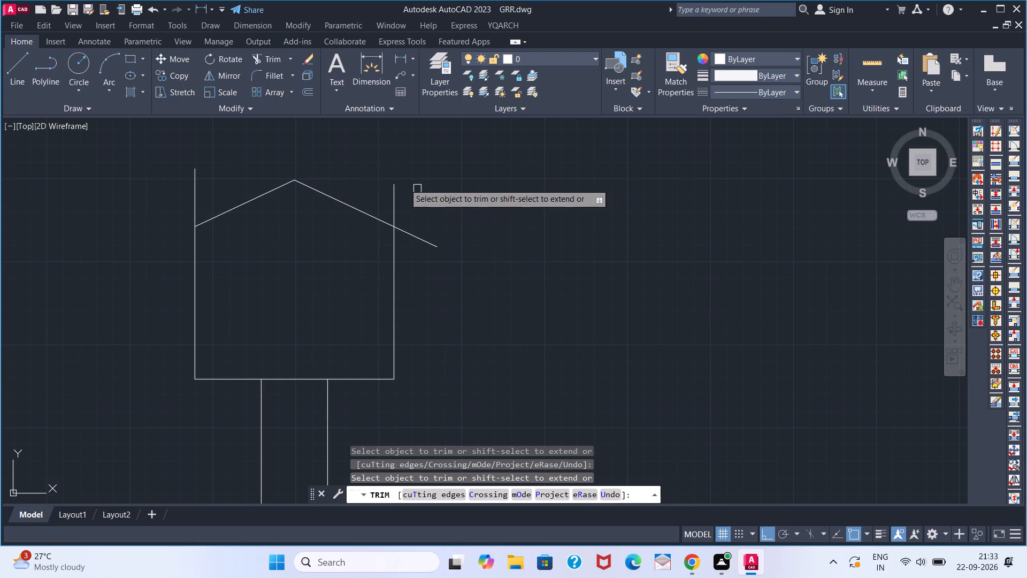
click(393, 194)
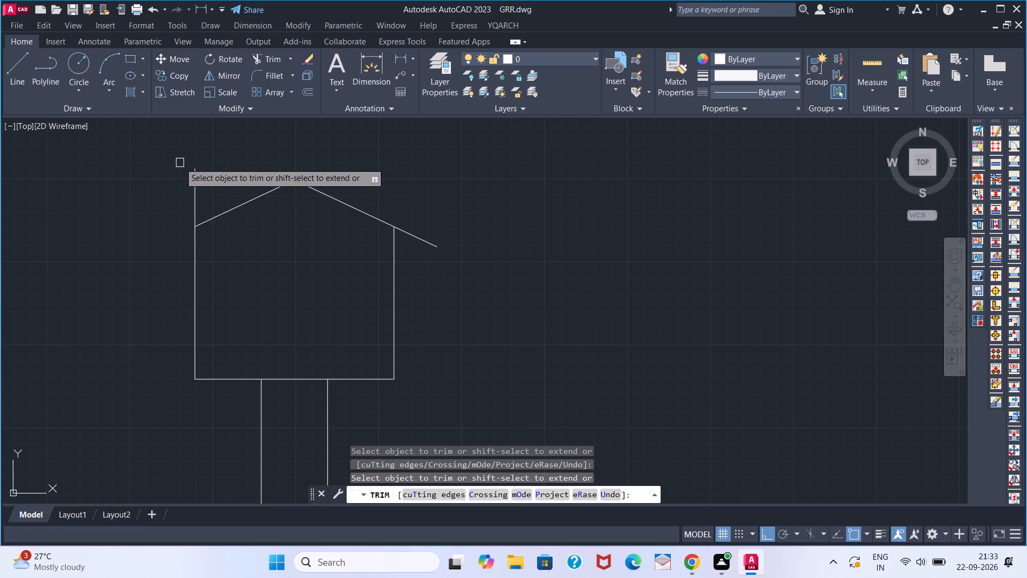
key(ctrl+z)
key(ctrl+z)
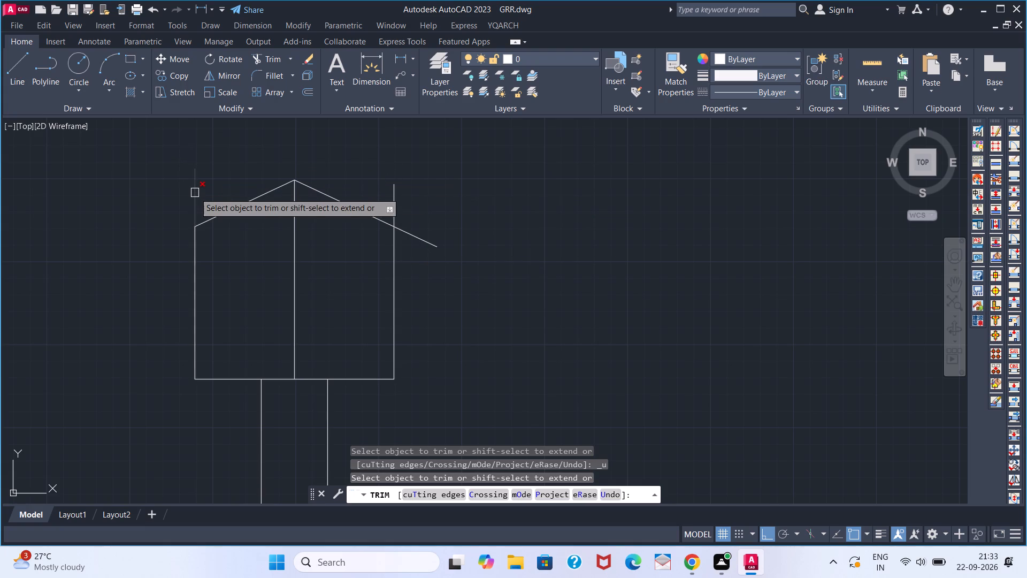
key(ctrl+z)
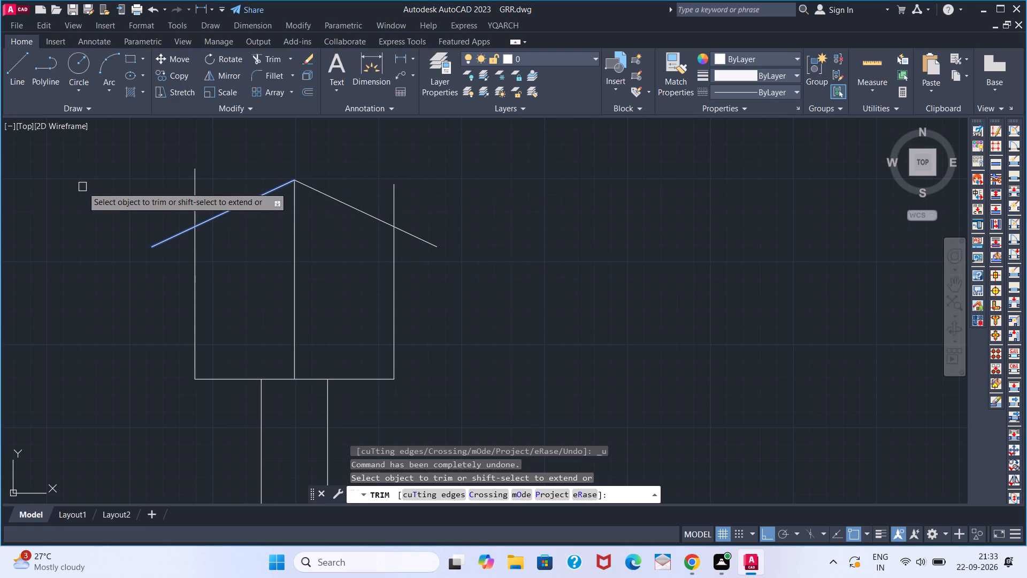
Trim both side verticals where they rise above the sloping cap lines, and remove the centre vertical line inside the cap.
click(191, 188)
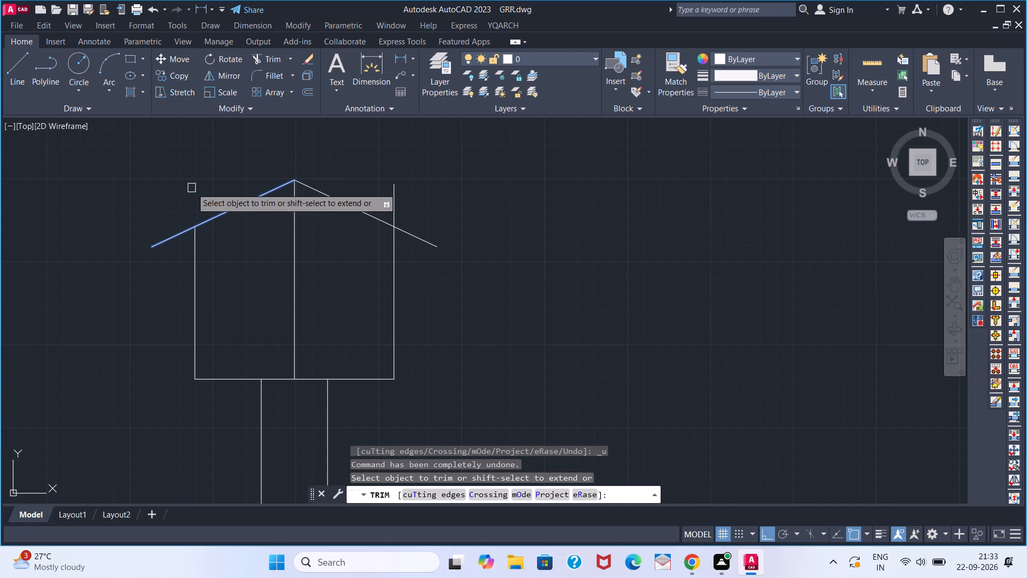
click(394, 197)
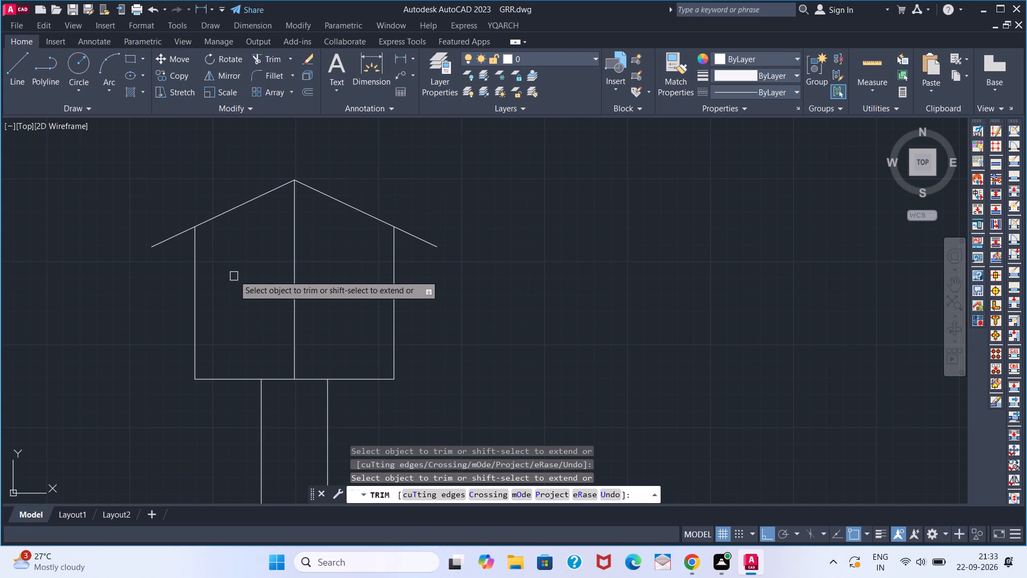
click(297, 272)
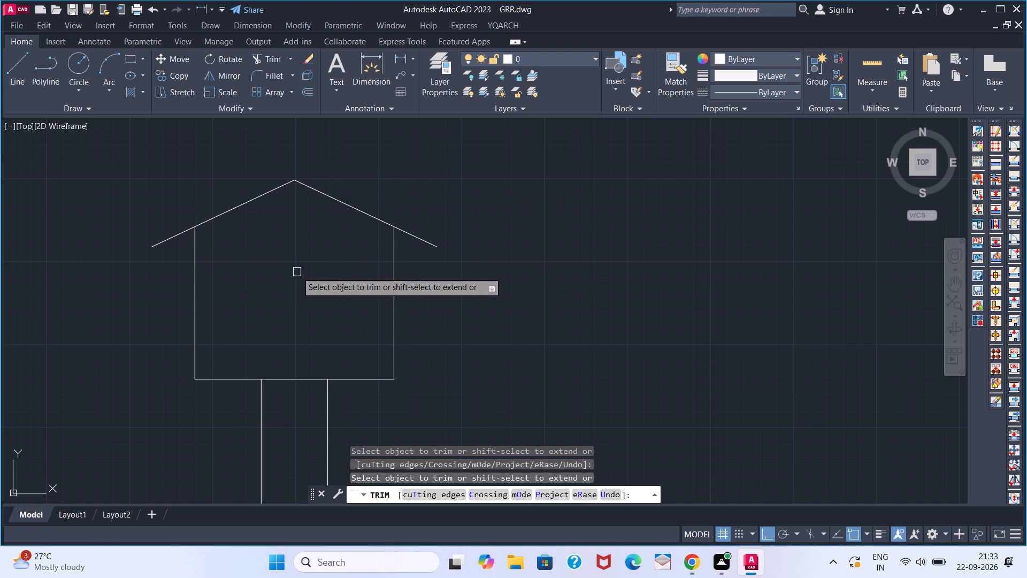
key(space)
Delete the top horizontal line of the building outline.
scroll(282, 272, down, 9)
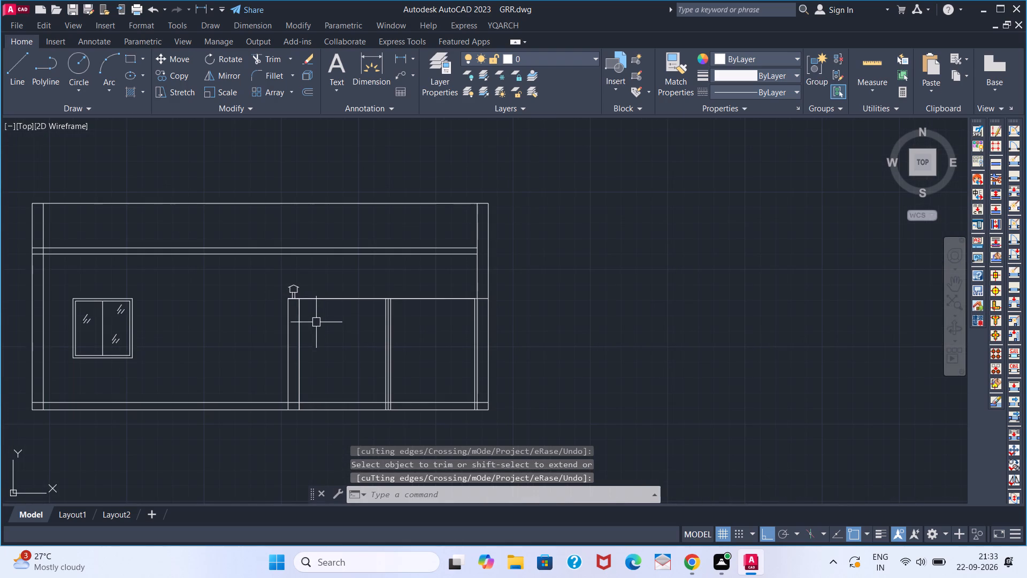
middle_drag(250, 326, 289, 372)
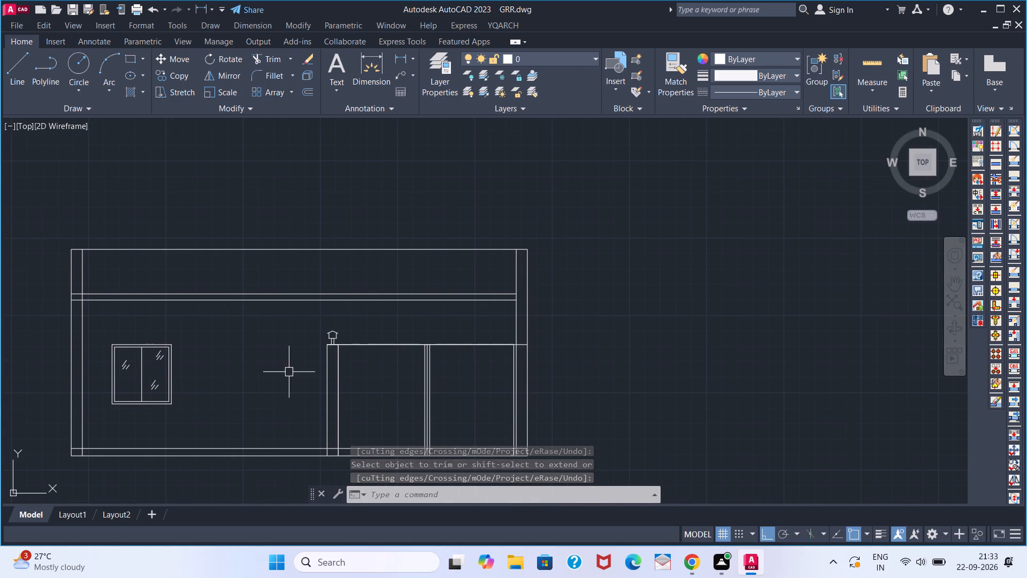
click(214, 248)
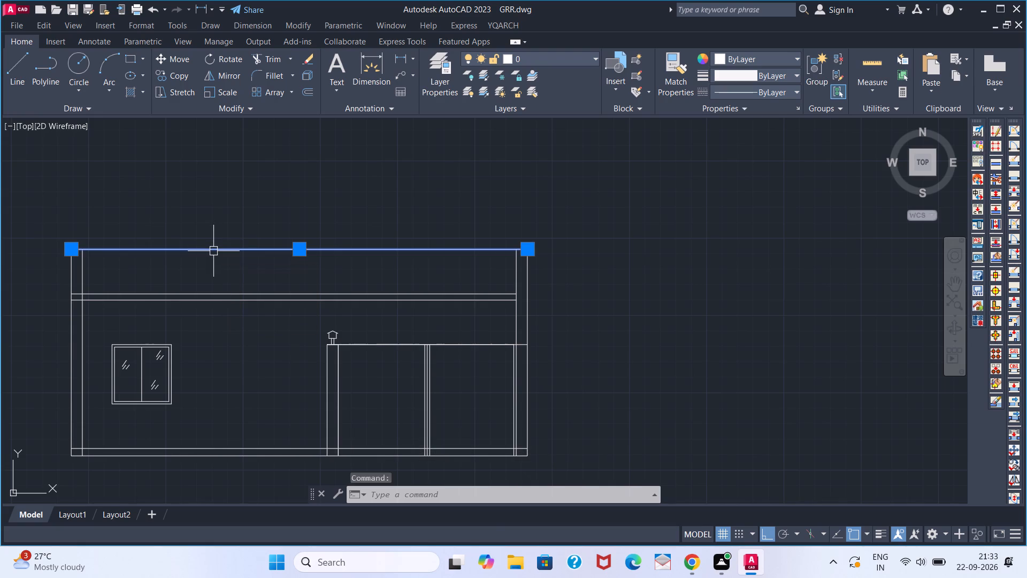
key(Delete)
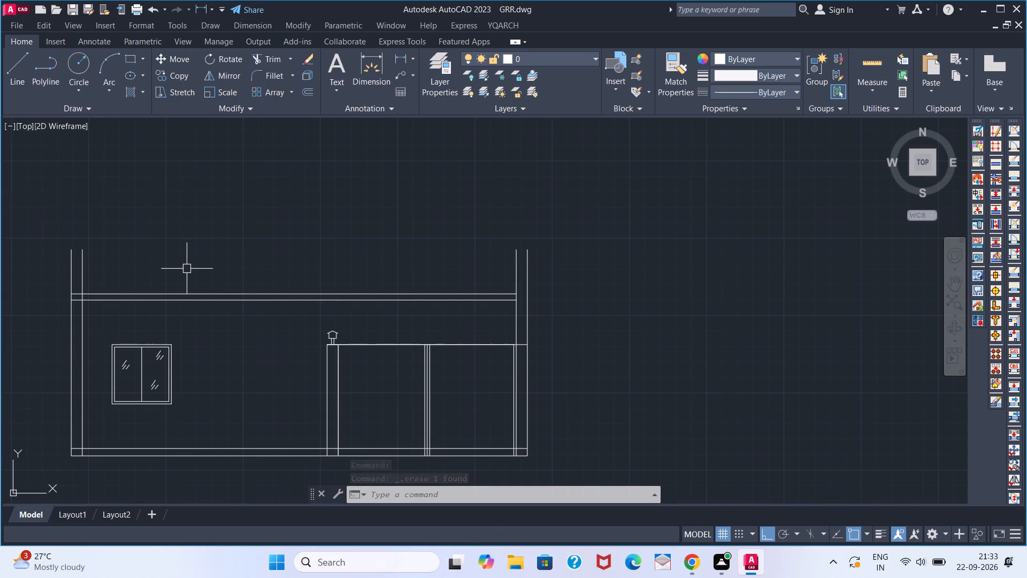
Offset the upper line of the building's horizontal double band 10' upward.
middle_drag(157, 285, 173, 291)
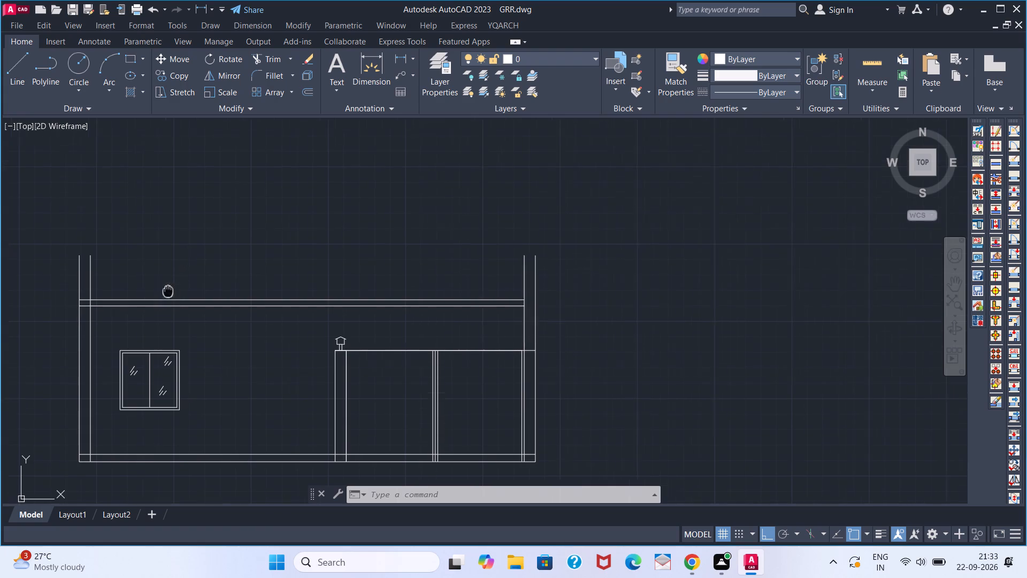
middle_drag(173, 291, 238, 297)
middle_drag(239, 297, 251, 293)
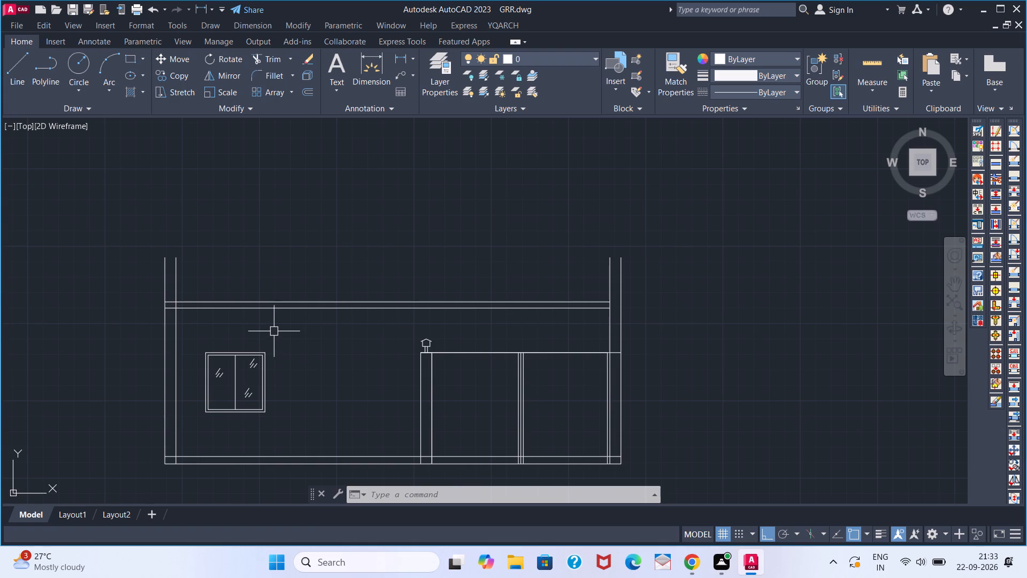
key(o)
key(Return)
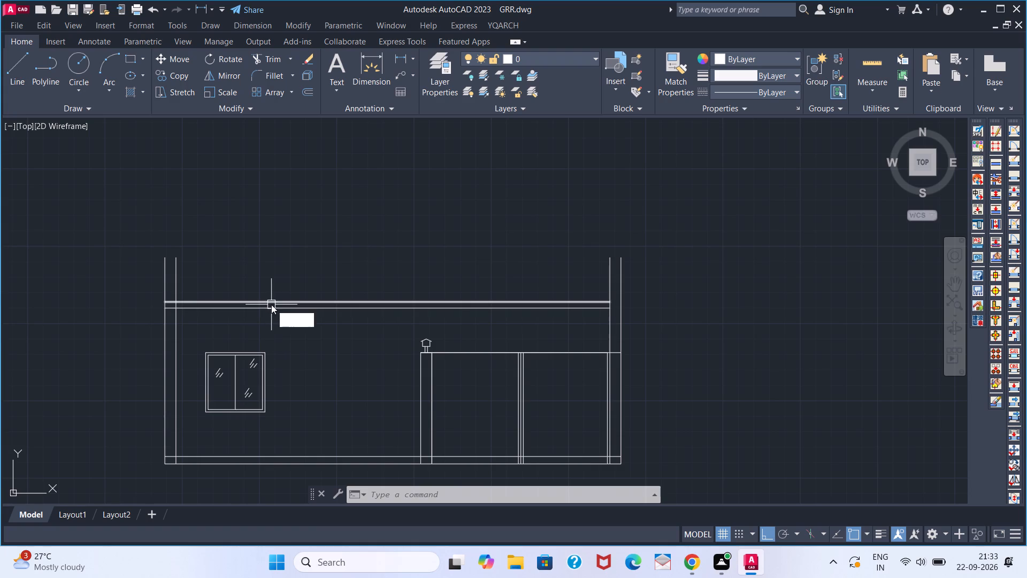
text(10)
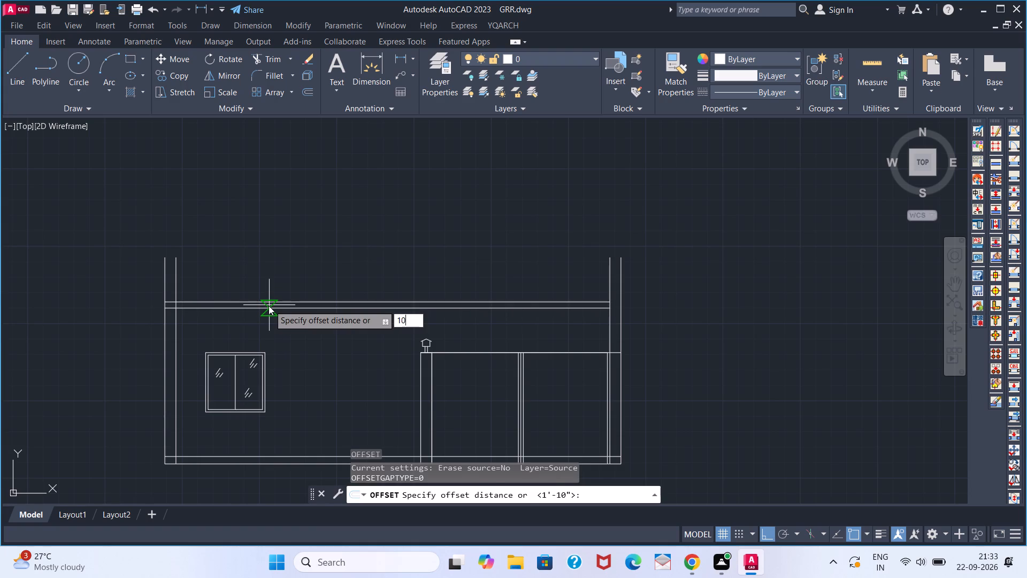
key(apostrophe)
key(Return)
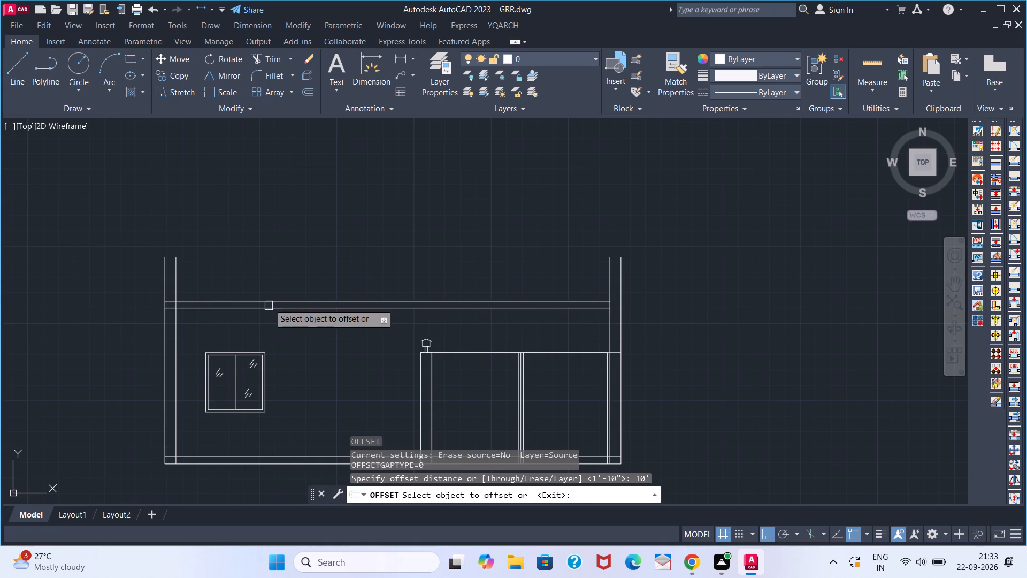
click(273, 299)
click(286, 218)
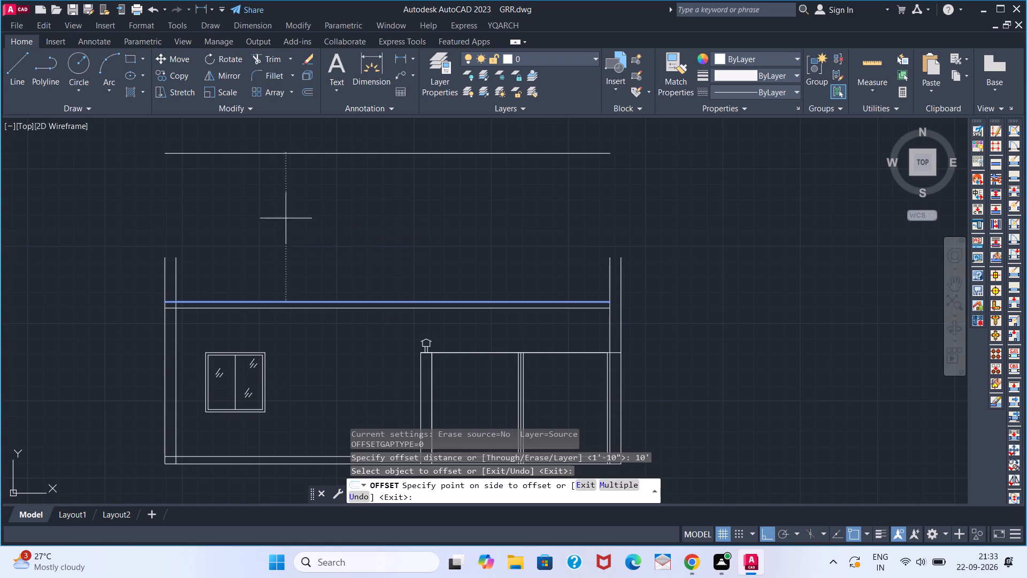
key(space)
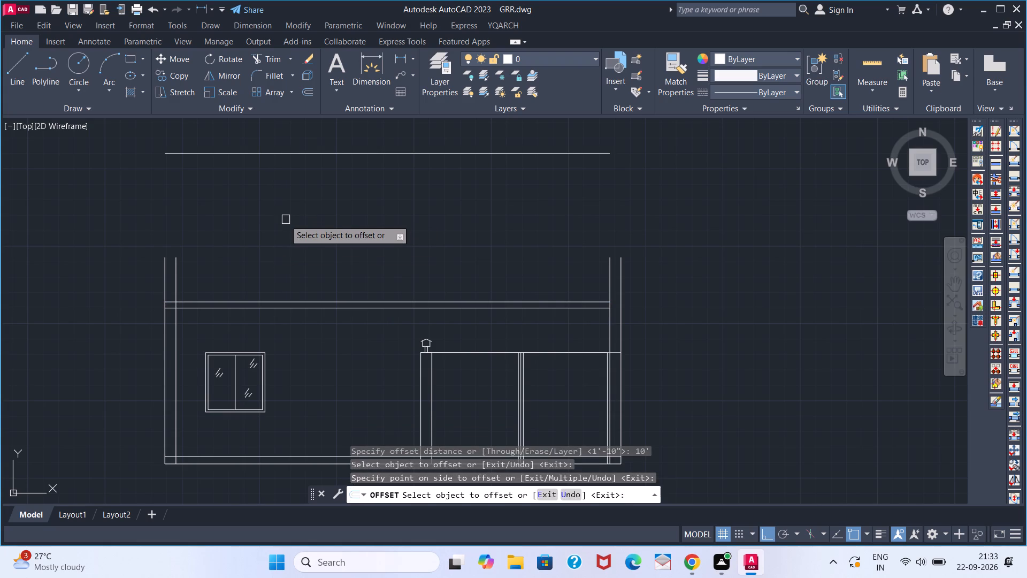
Extend both west wall lines and the inner east wall line up to the new top line.
key(e)
text(X)
key(space)
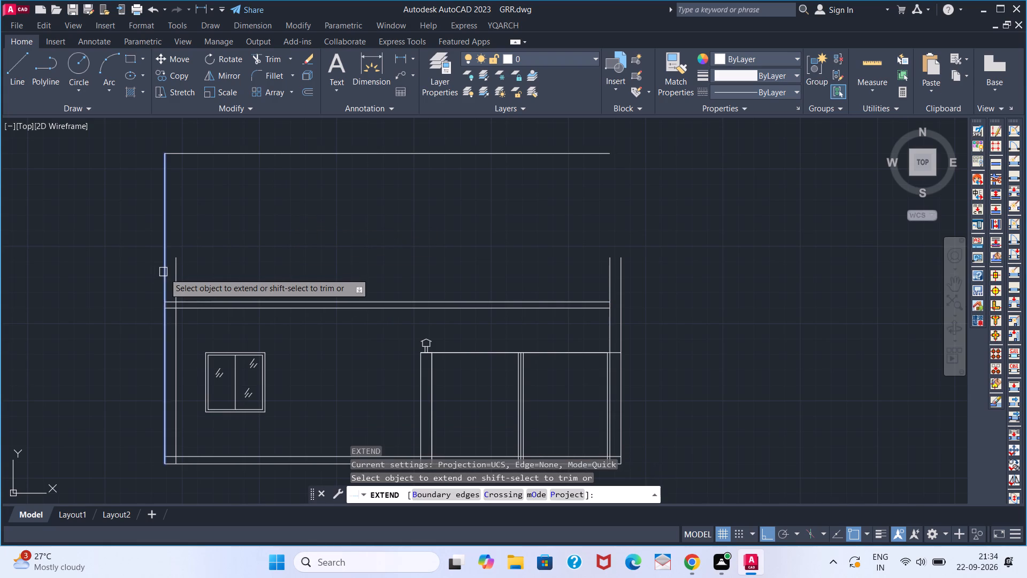
click(164, 273)
click(186, 278)
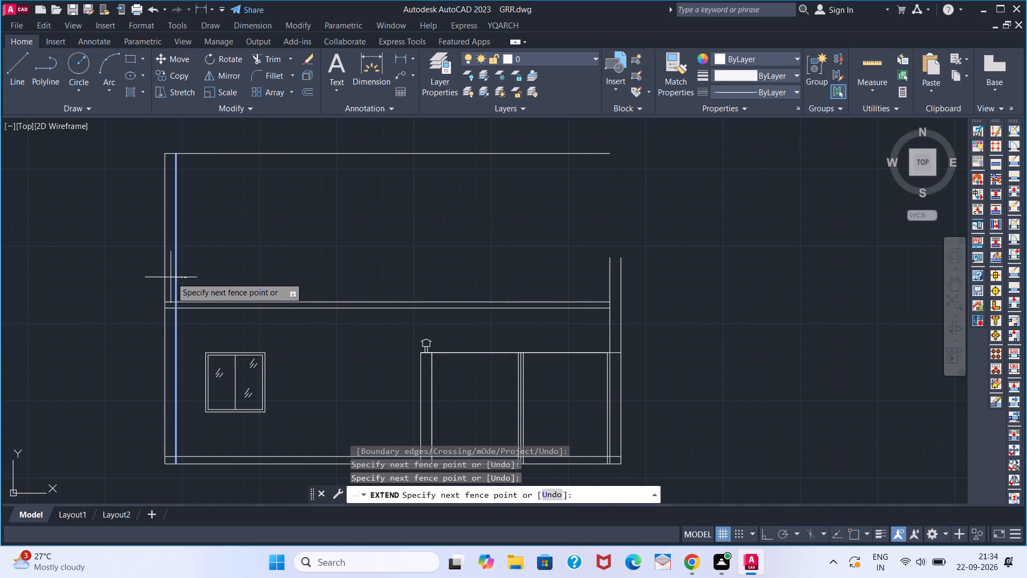
click(173, 278)
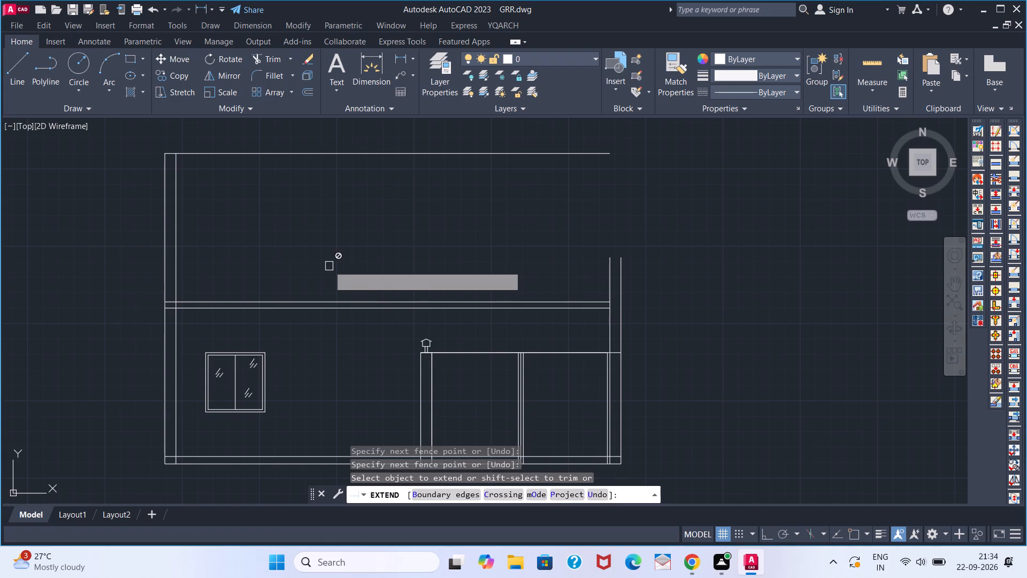
click(611, 281)
key(space)
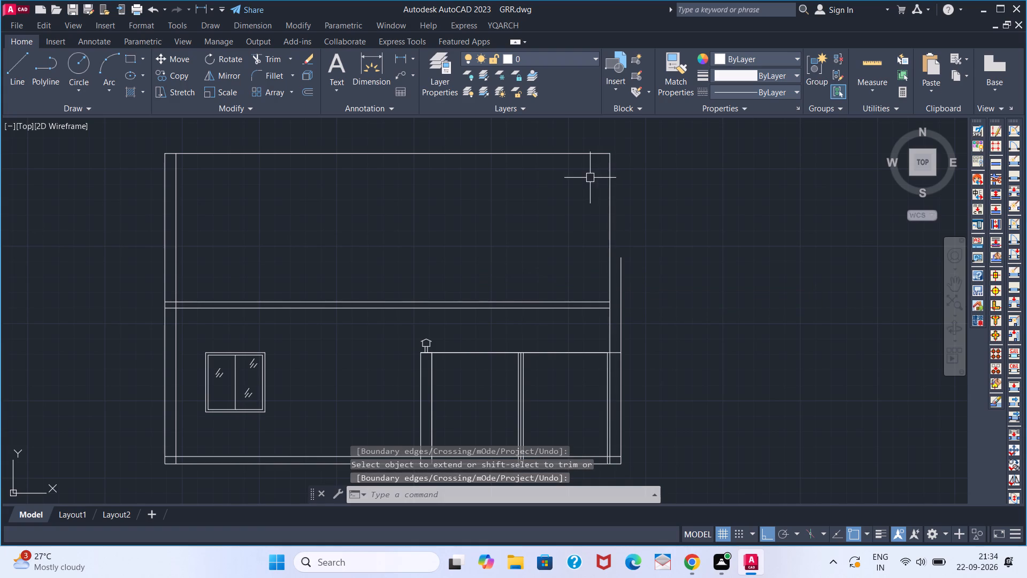
Draw a short horizontal line from the top line's east end across to align with the outer east wall line.
key(l)
key(Return)
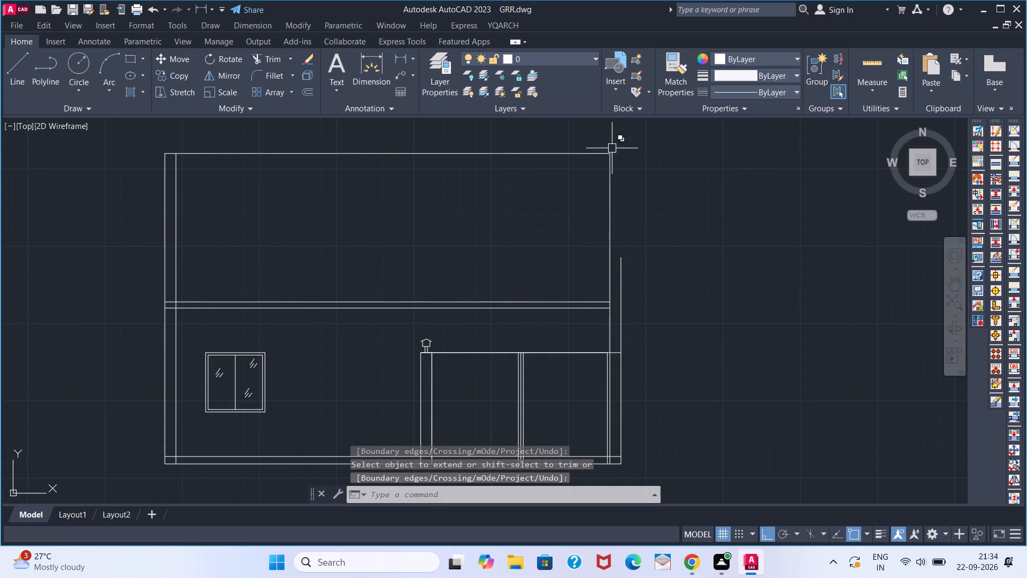
click(611, 157)
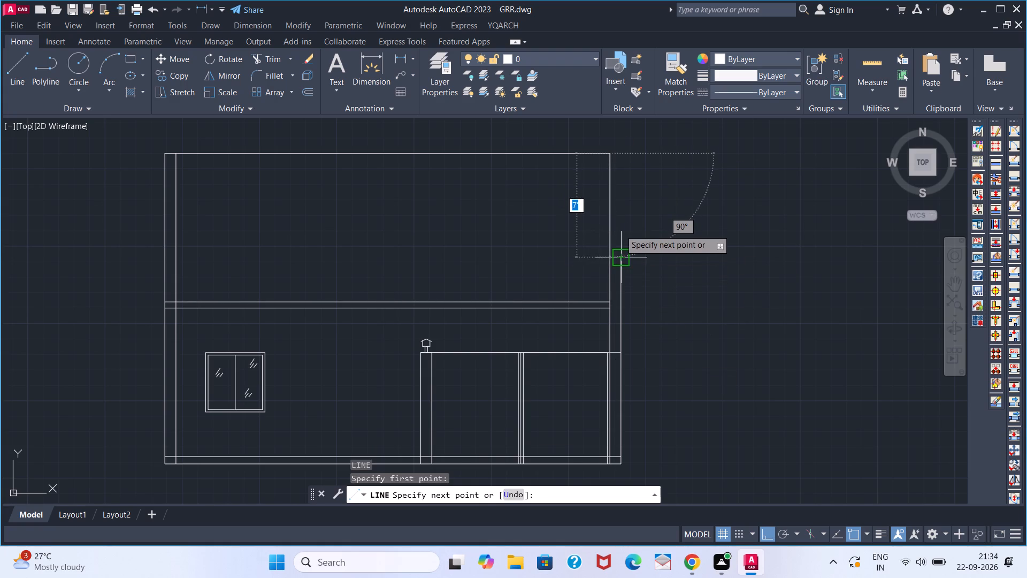
click(622, 157)
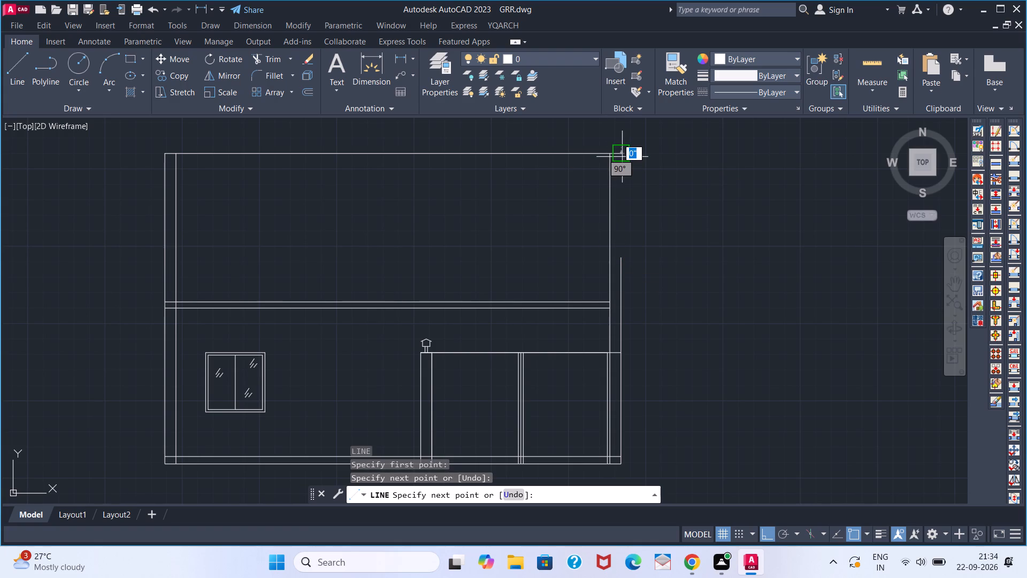
key(Escape)
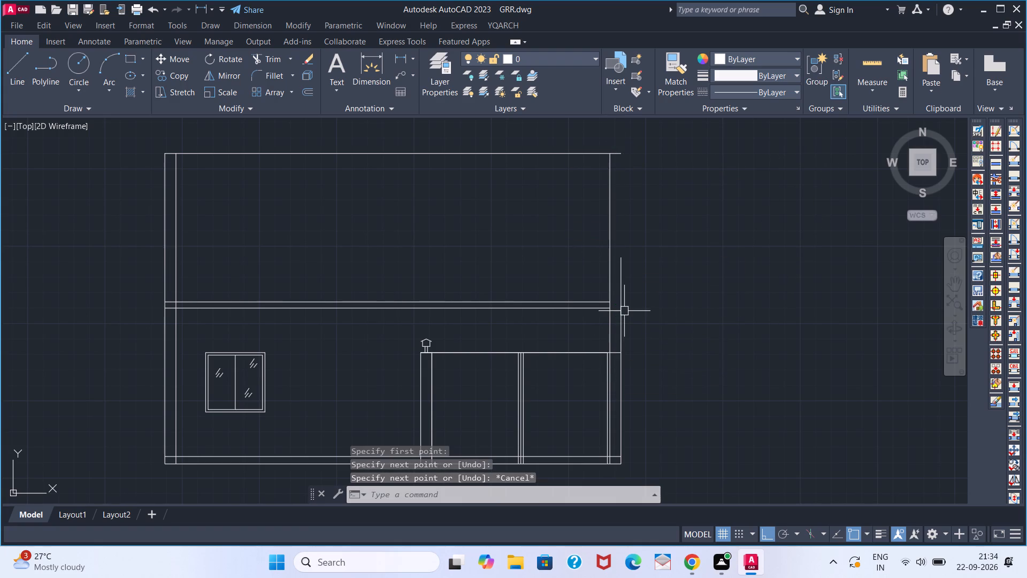
Draw a 7' vertical line from the upper end of the outer east wall line up to the top line's new end.
key(l)
key(Return)
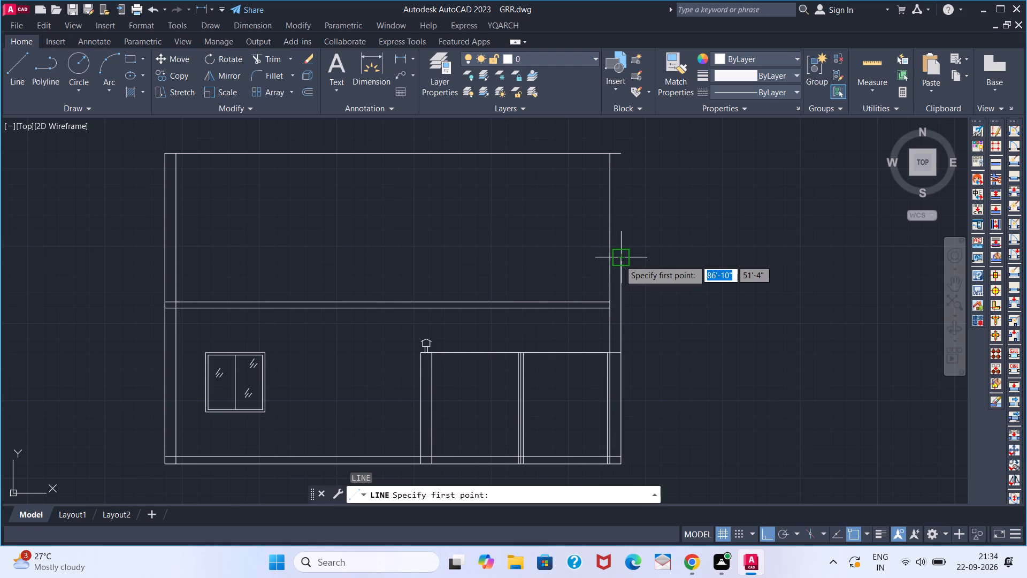
click(619, 260)
scroll(616, 151, up, 4)
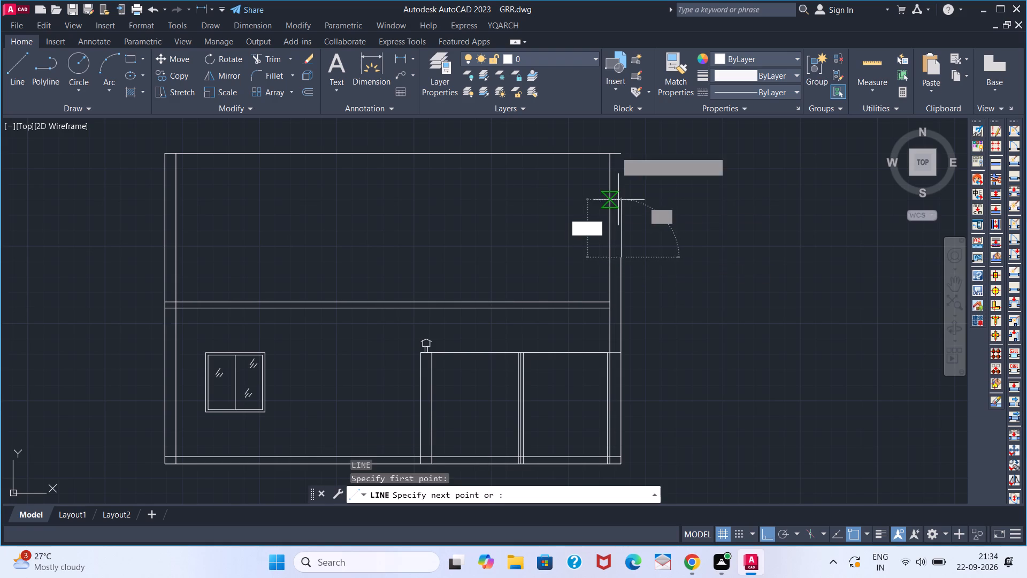
scroll(615, 106, up, 4)
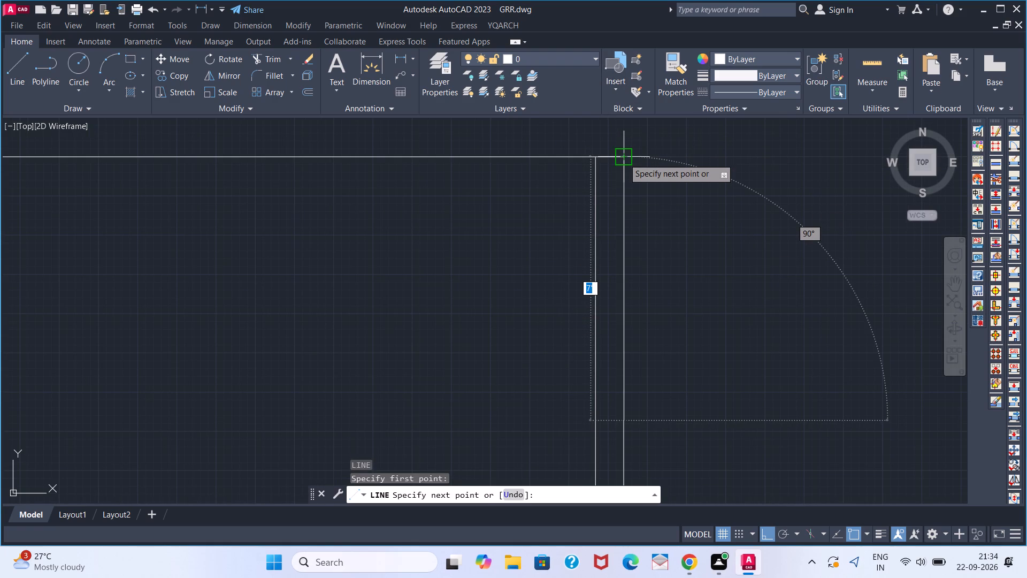
click(624, 158)
key(space)
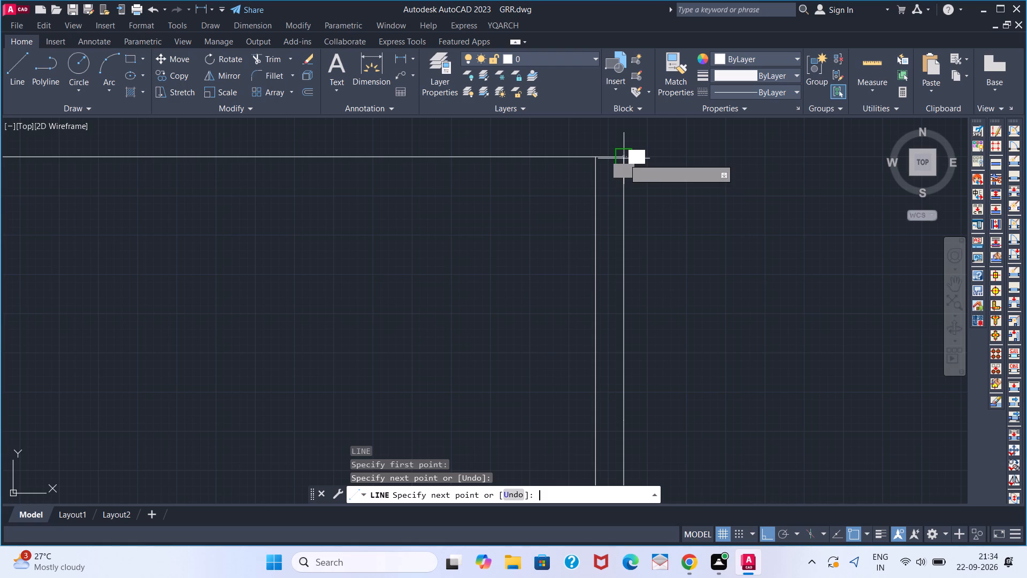
Offset the upper storey's long top line 4" upward.
scroll(552, 236, down, 4)
middle_drag(405, 301, 528, 280)
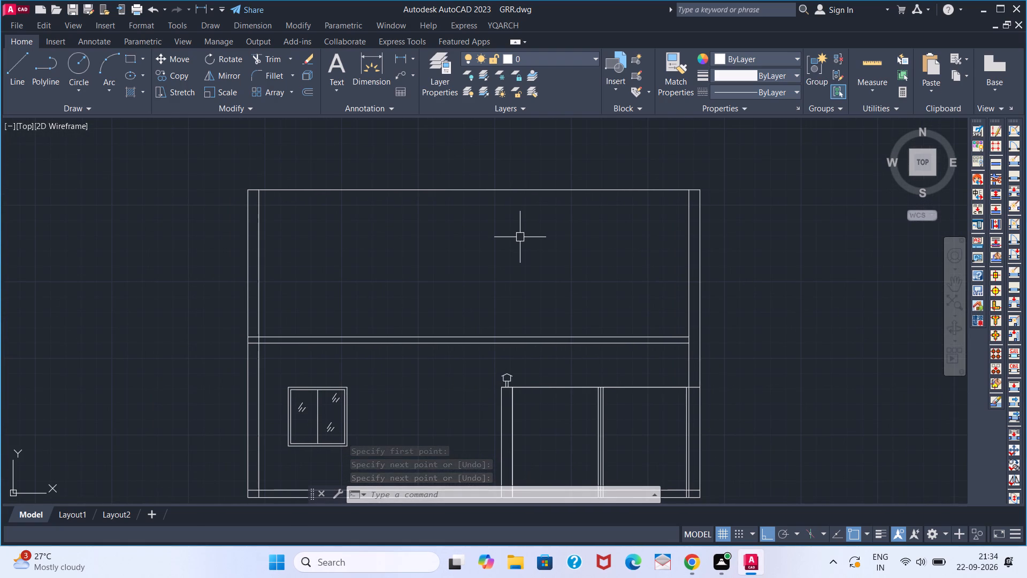
key(o)
key(Return)
key(4)
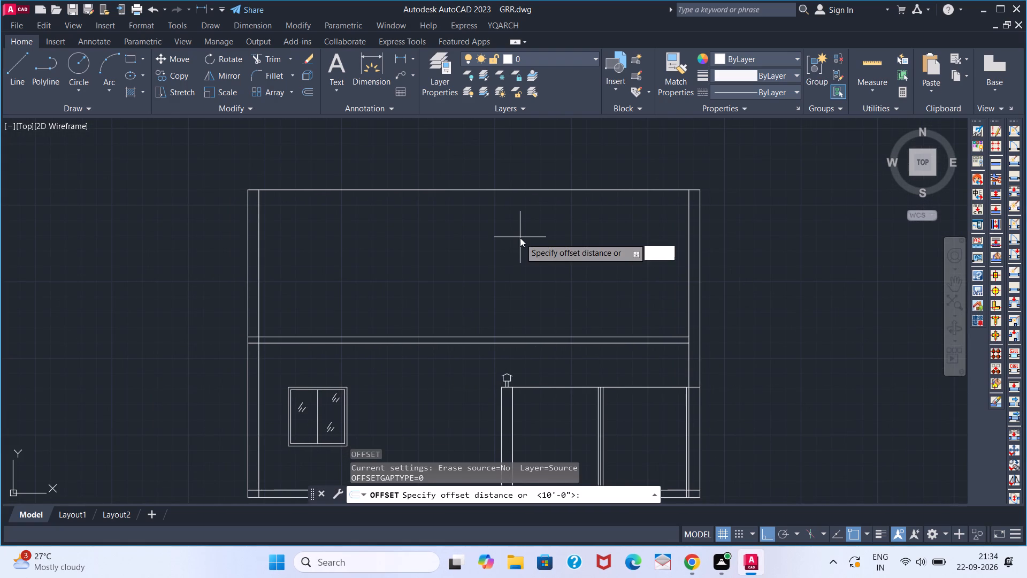
key(Return)
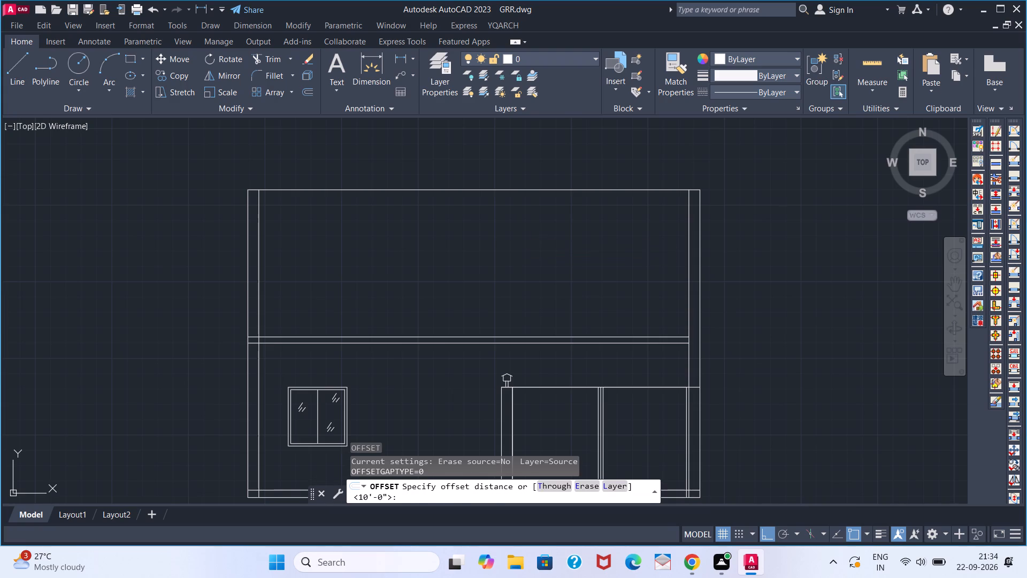
click(528, 188)
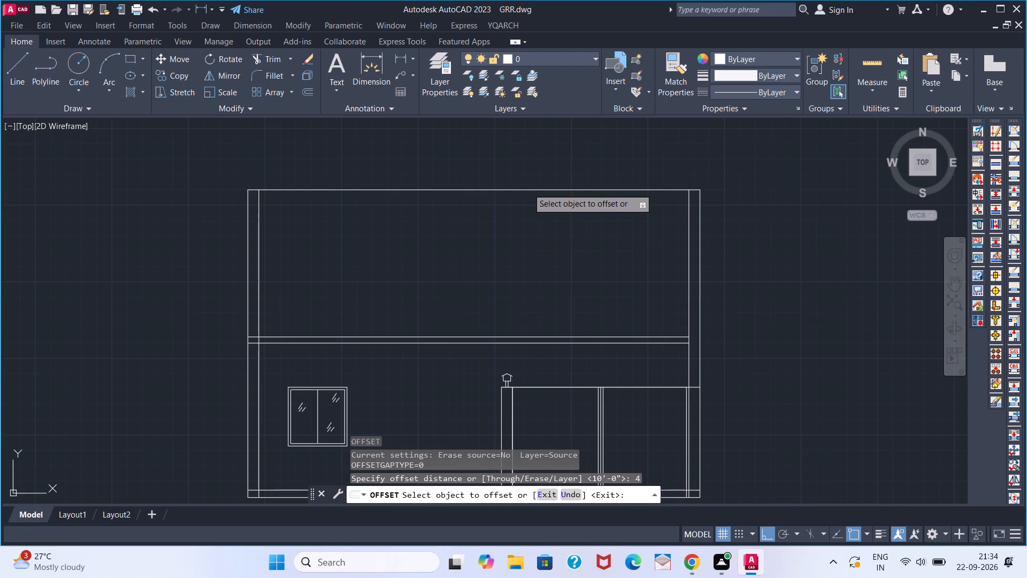
click(530, 150)
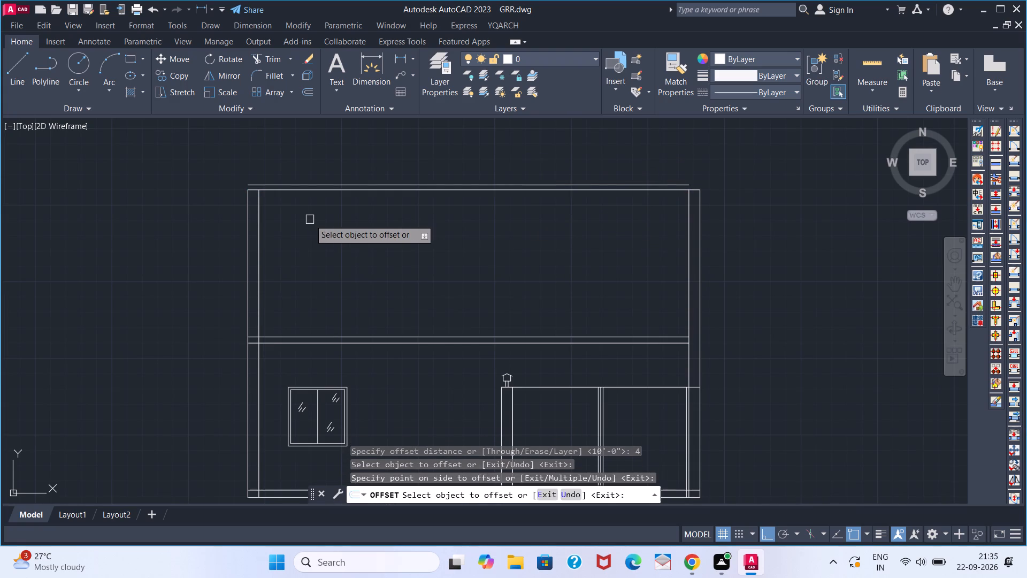
key(space)
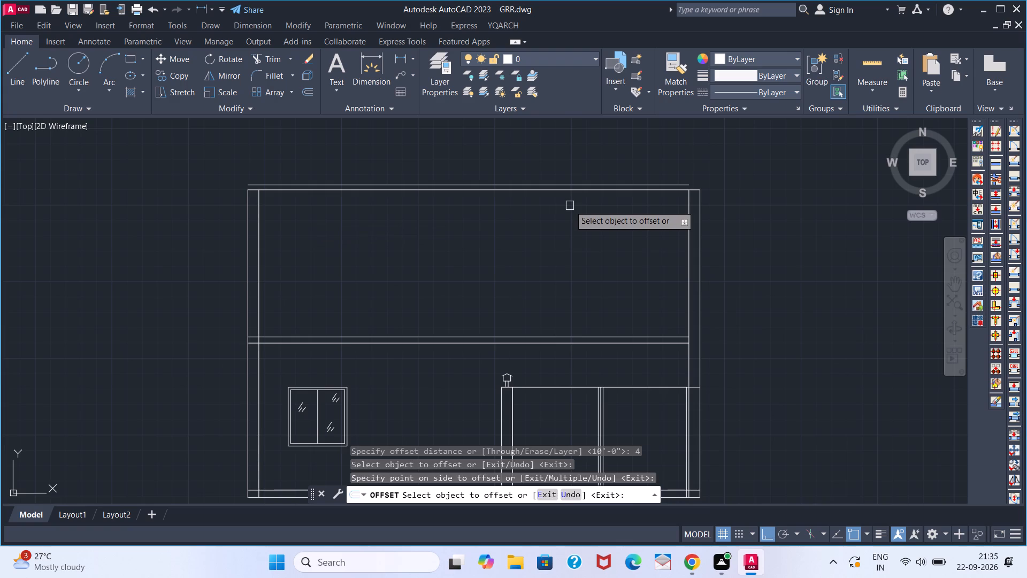
Draw a line from the offset top line's east end across to the outer east wall and down to close the corner.
key(l)
key(Return)
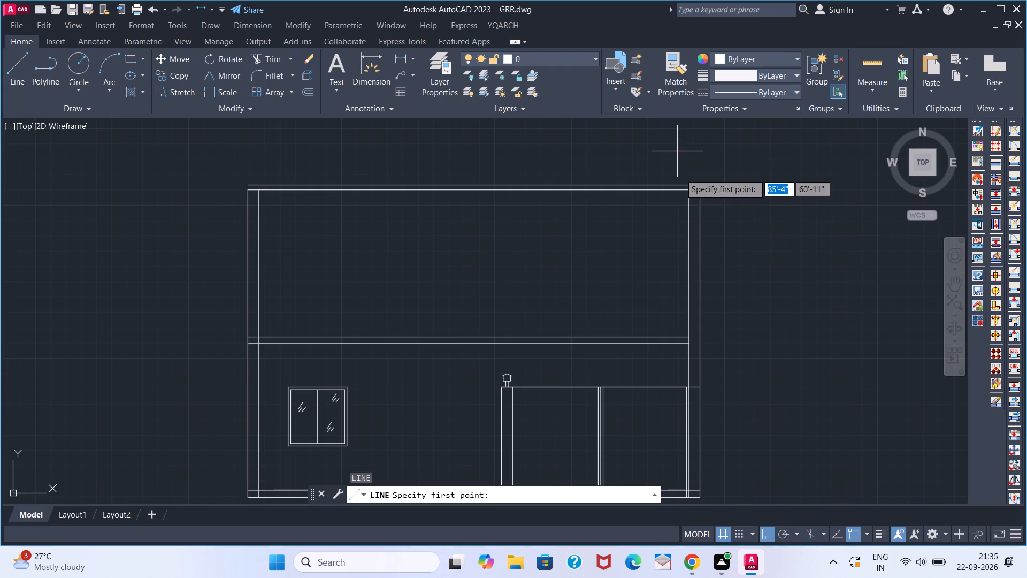
scroll(687, 187, up, 2)
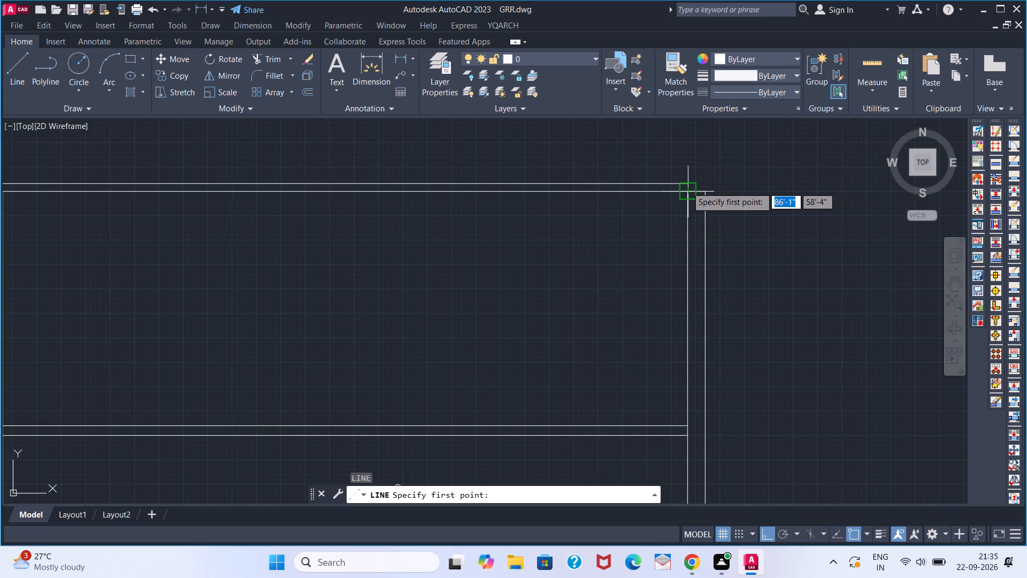
click(687, 183)
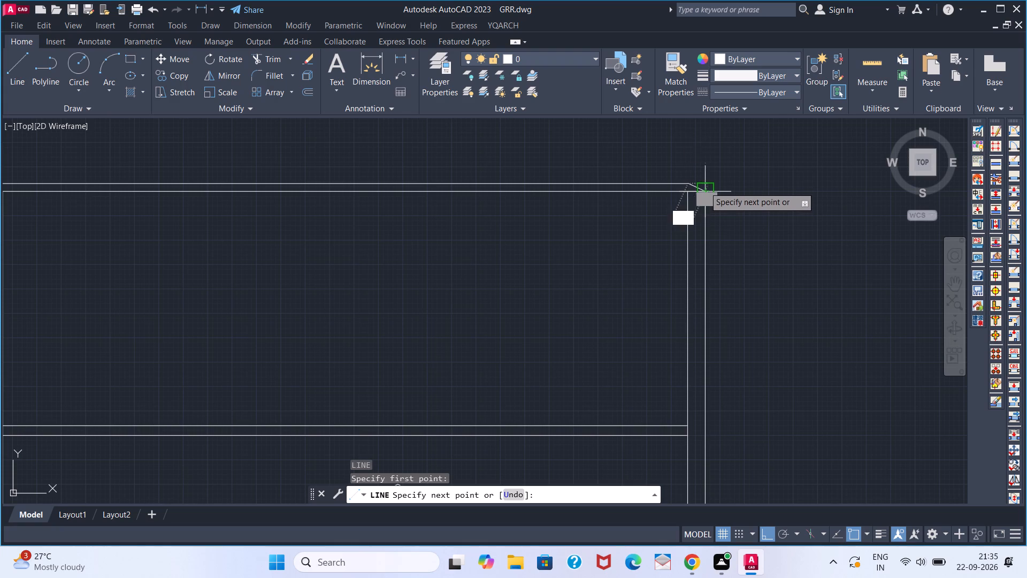
click(705, 170)
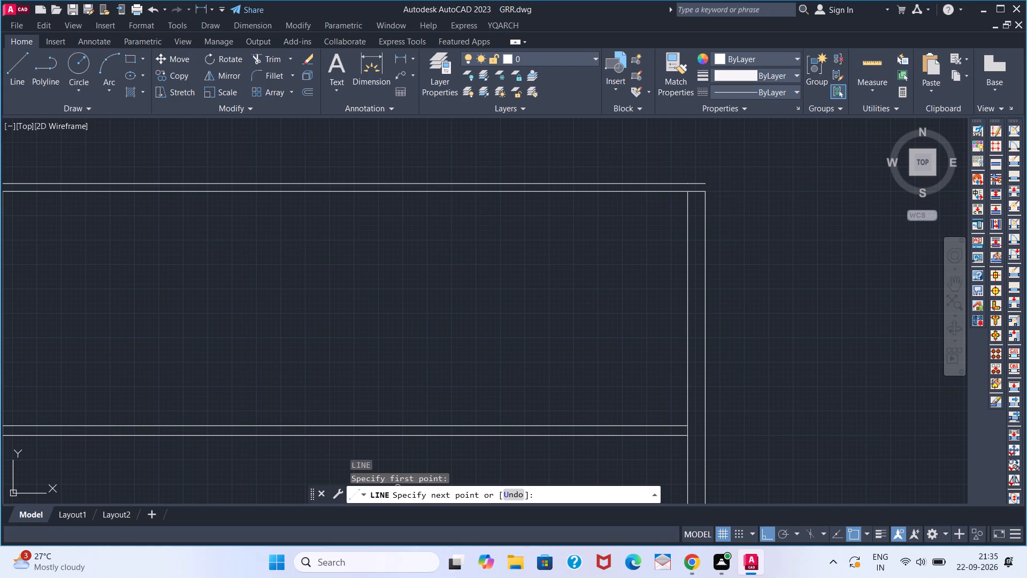
click(705, 199)
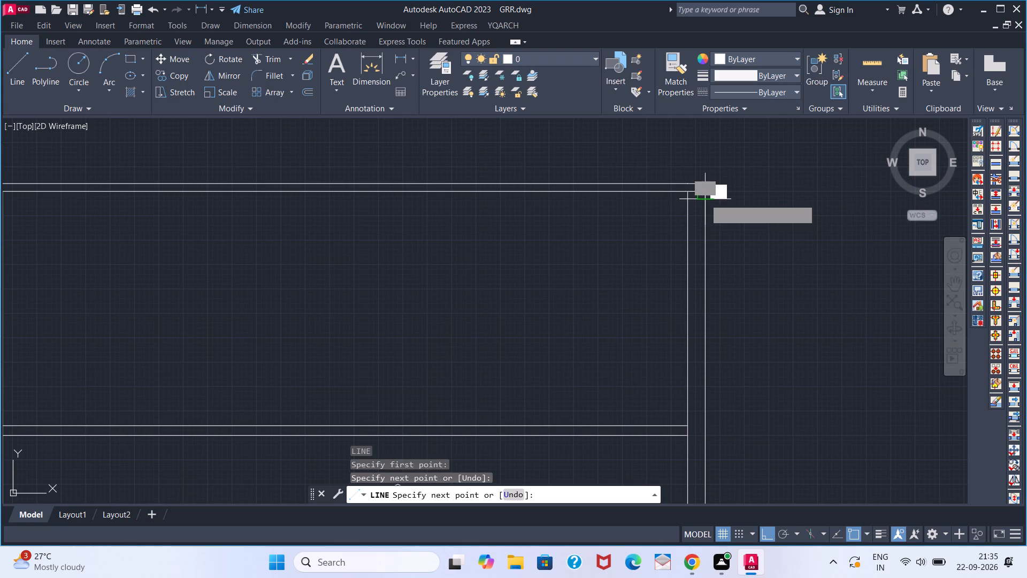
key(space)
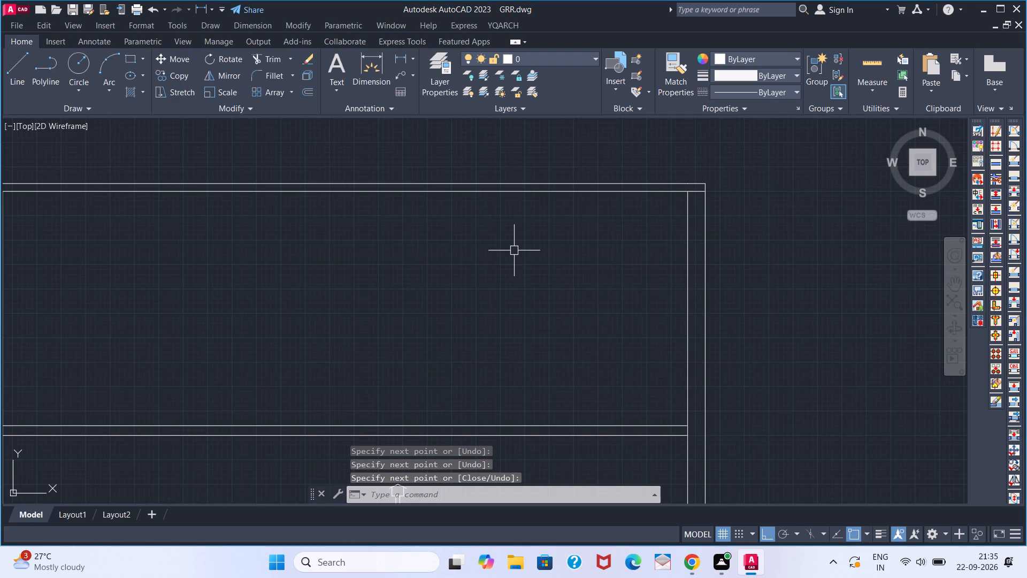
Extend the outer west wall line up to the new uppermost line.
scroll(502, 254, down, 2)
middle_drag(431, 264, 476, 259)
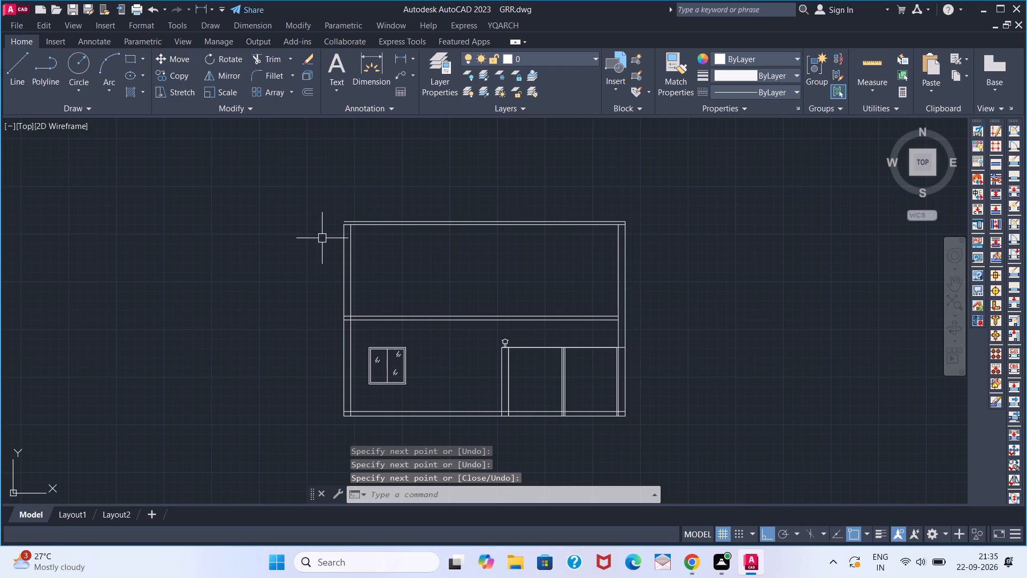
key(e)
key(x)
key(space)
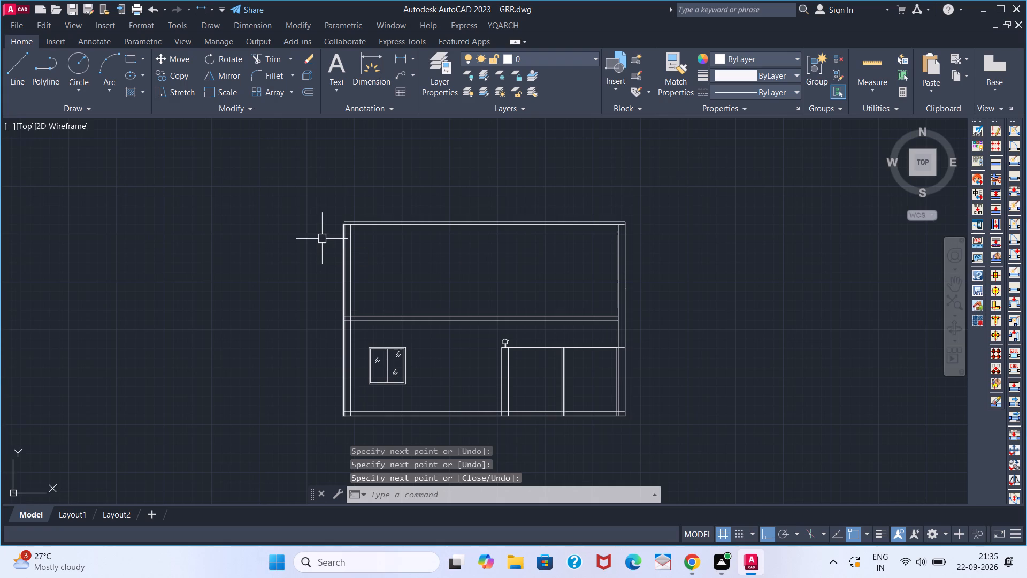
click(344, 251)
key(space)
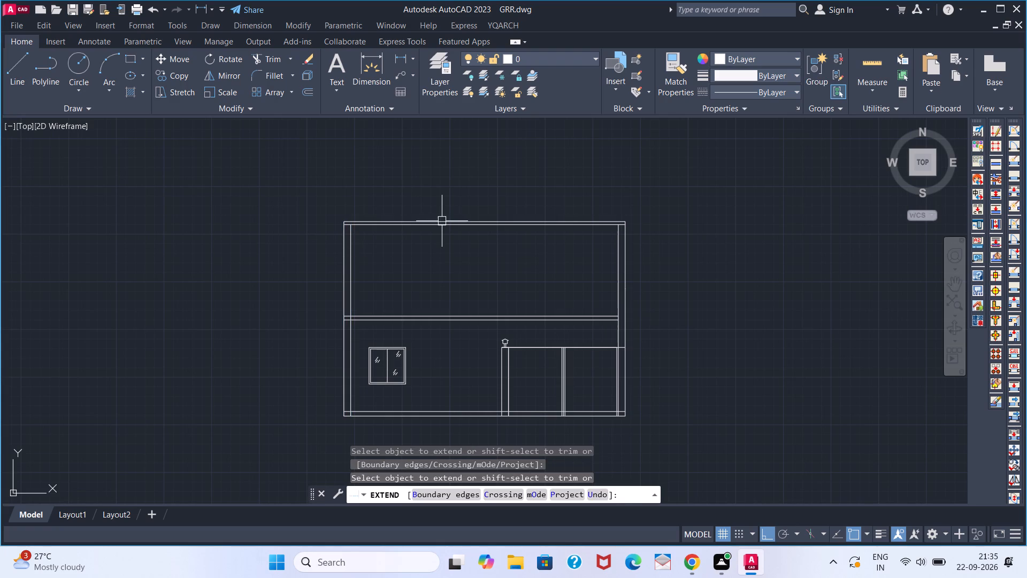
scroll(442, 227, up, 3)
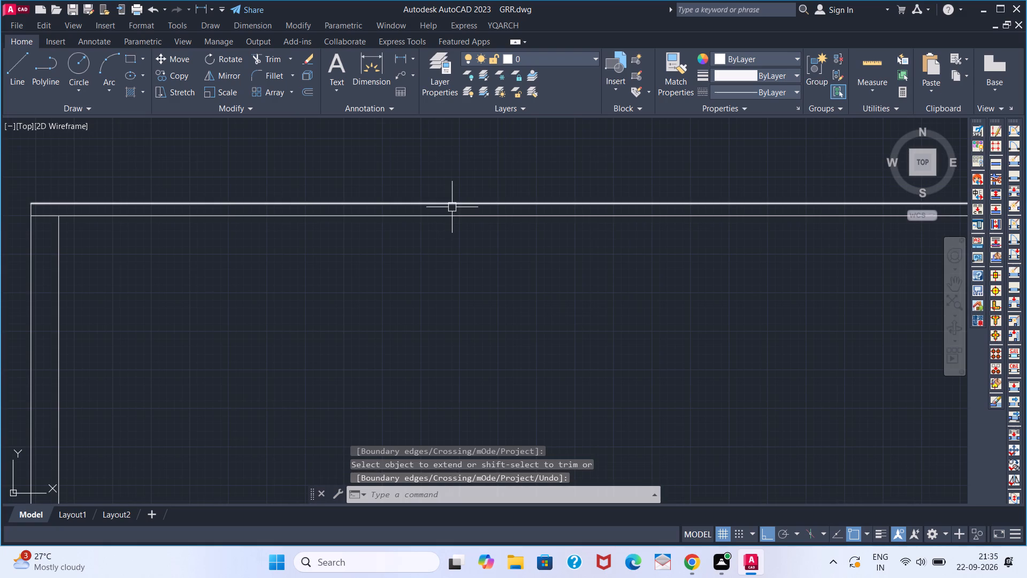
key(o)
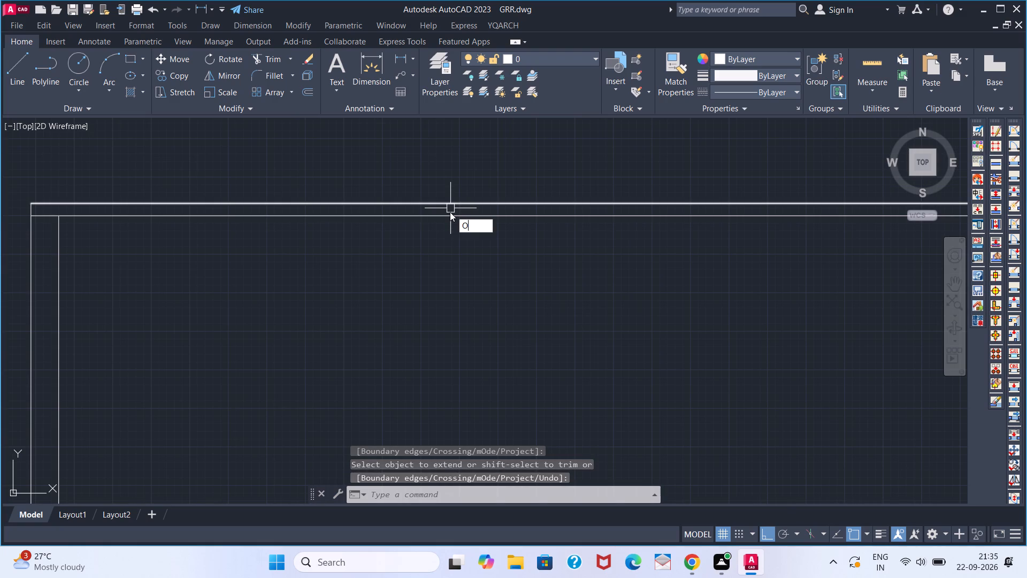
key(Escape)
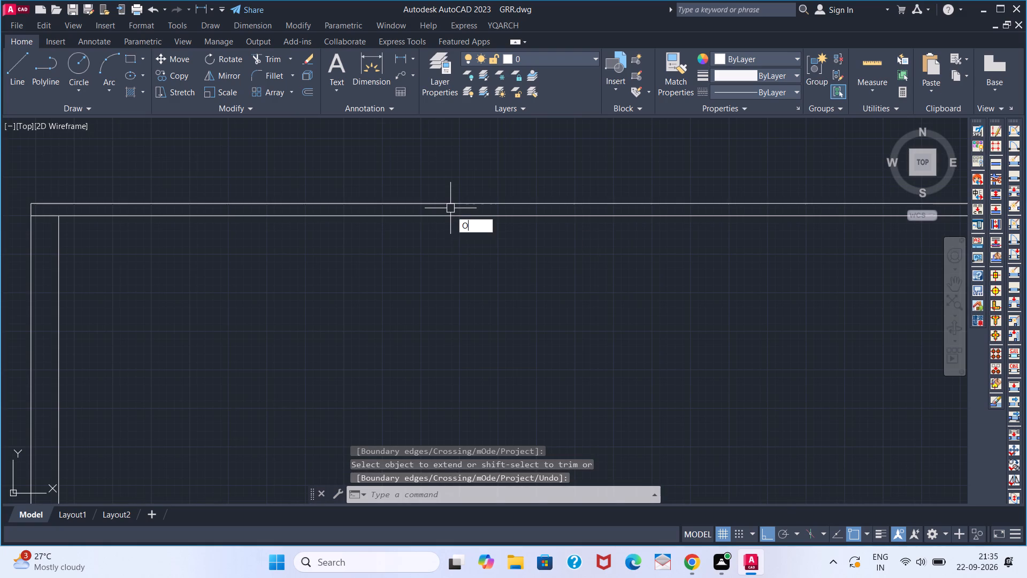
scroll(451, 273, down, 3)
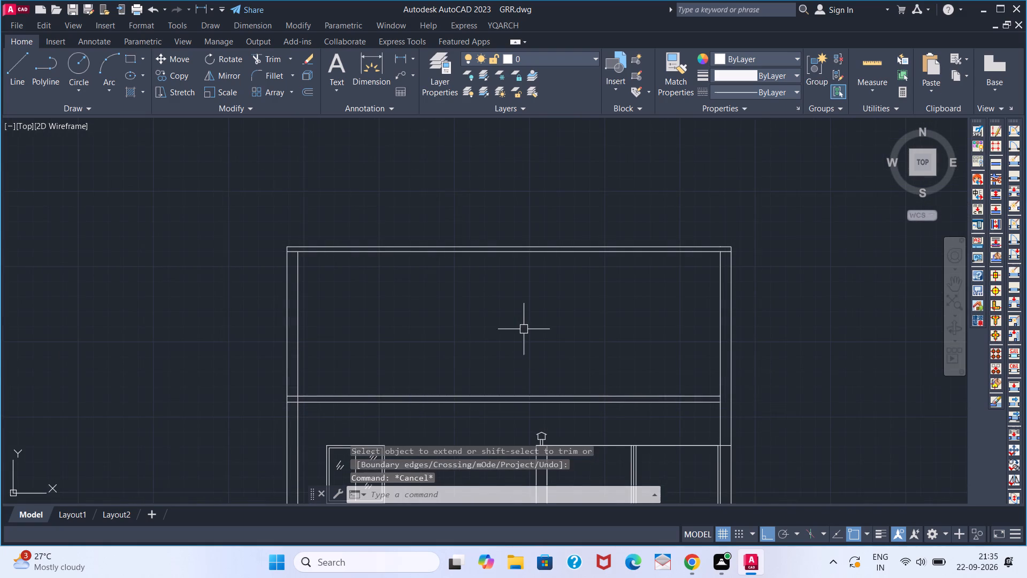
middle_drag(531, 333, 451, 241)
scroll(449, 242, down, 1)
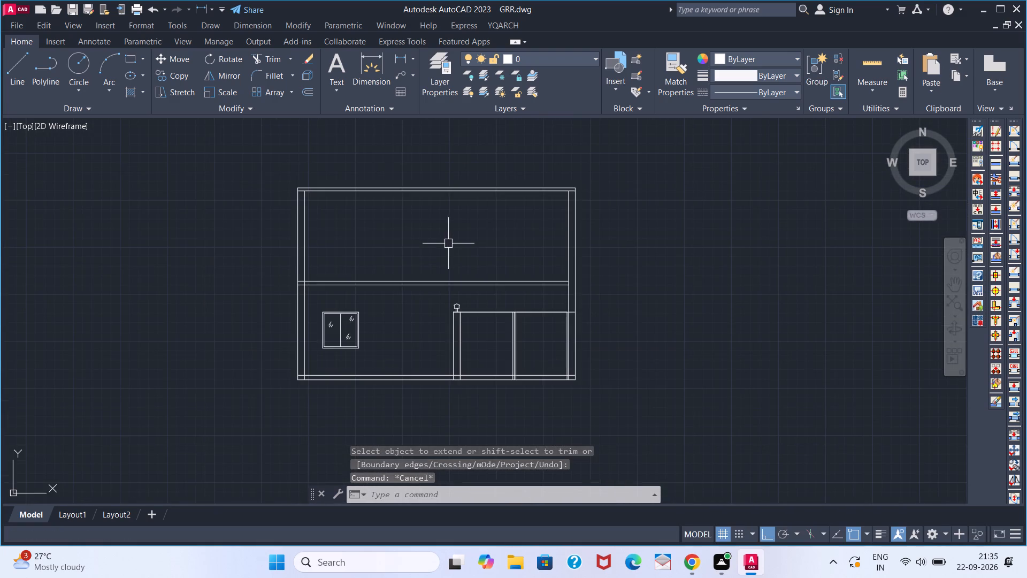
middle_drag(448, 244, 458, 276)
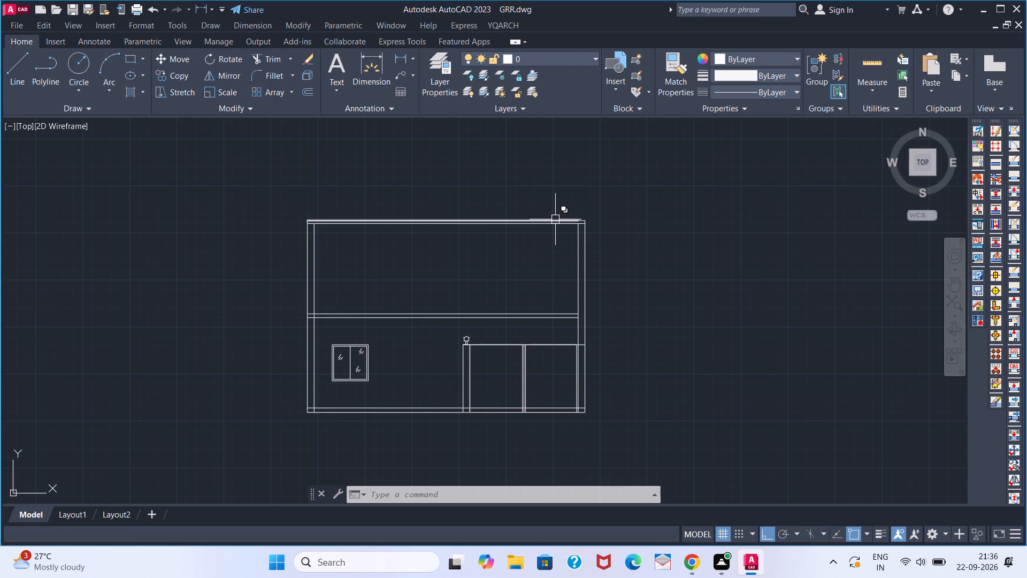
Group the long uppermost line with the short segment at its east end.
scroll(555, 220, up, 2)
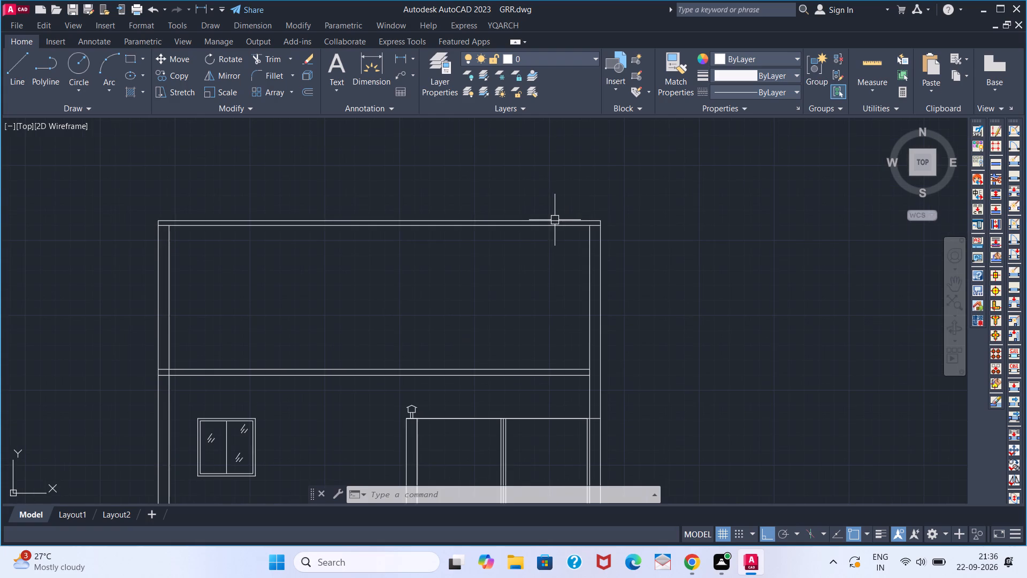
scroll(555, 220, up, 3)
click(701, 225)
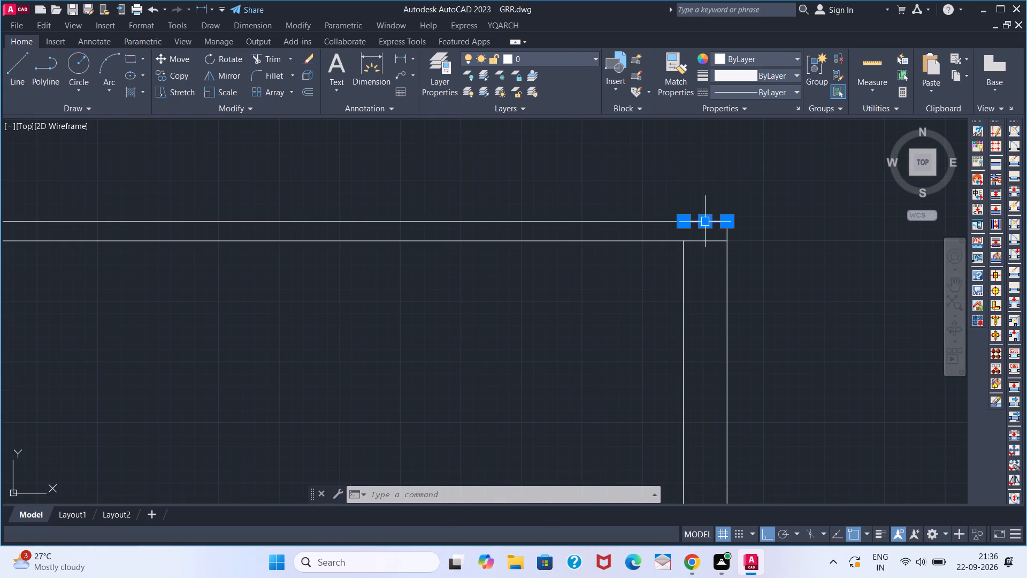
click(607, 222)
key(g)
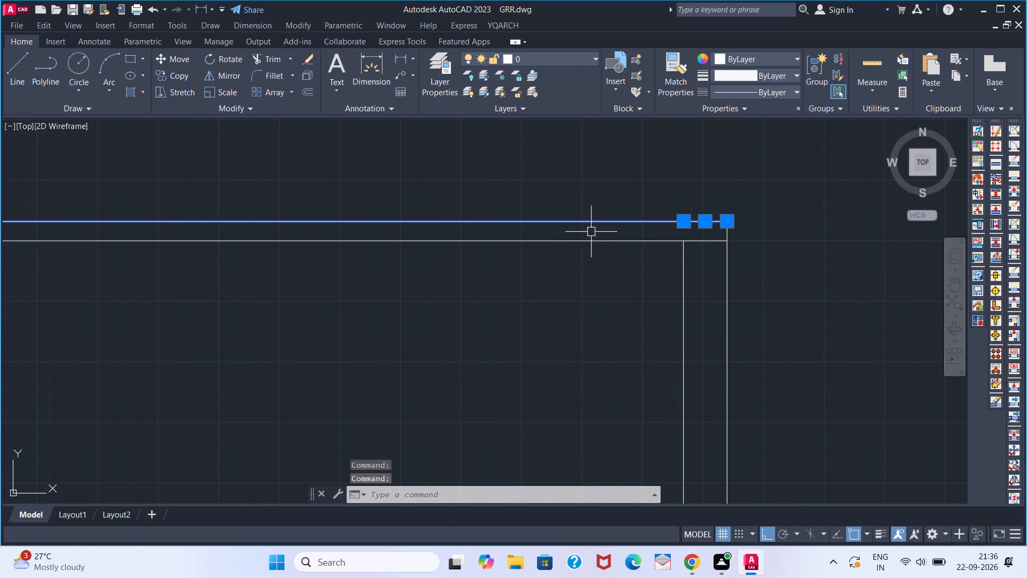
key(Return)
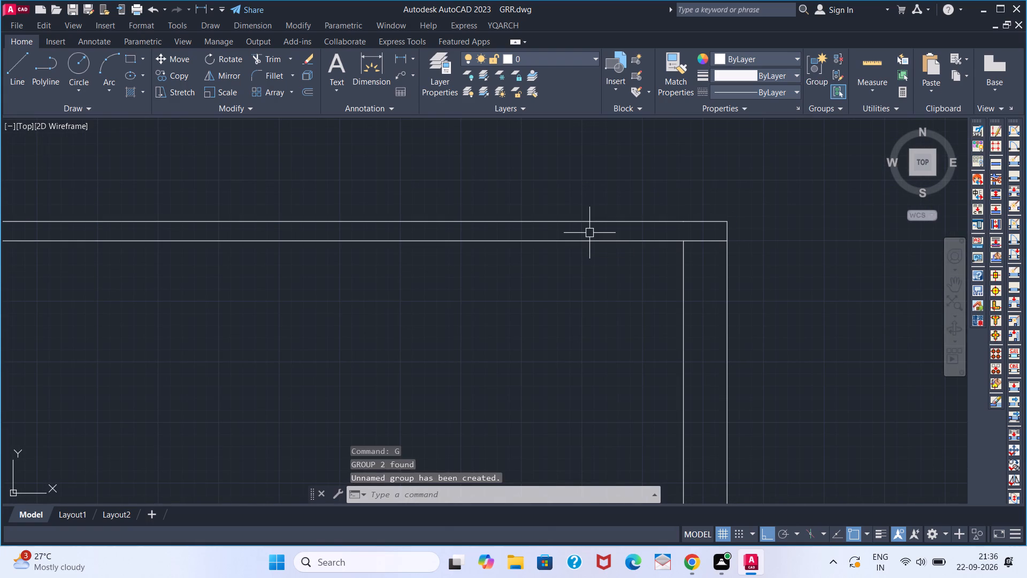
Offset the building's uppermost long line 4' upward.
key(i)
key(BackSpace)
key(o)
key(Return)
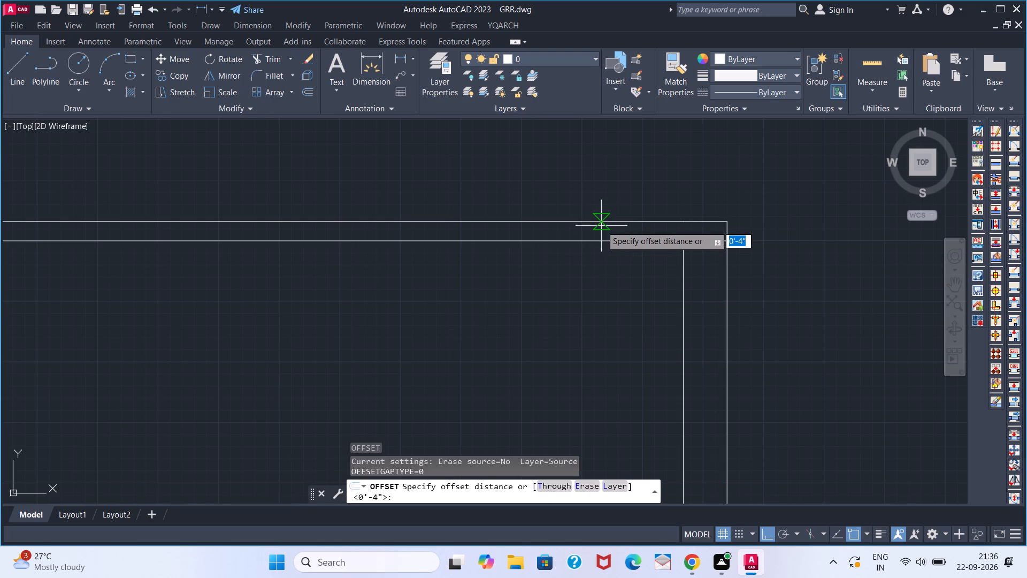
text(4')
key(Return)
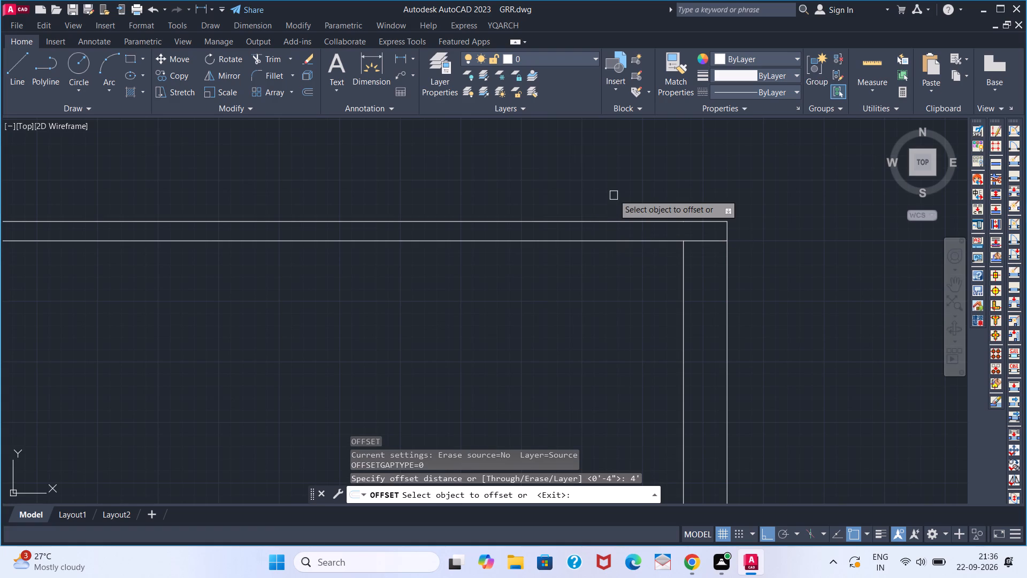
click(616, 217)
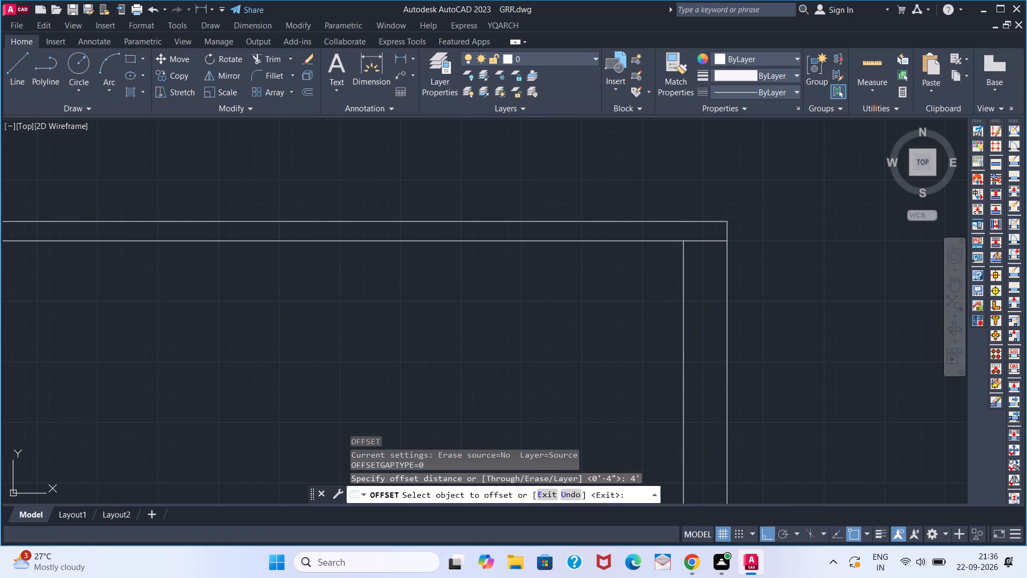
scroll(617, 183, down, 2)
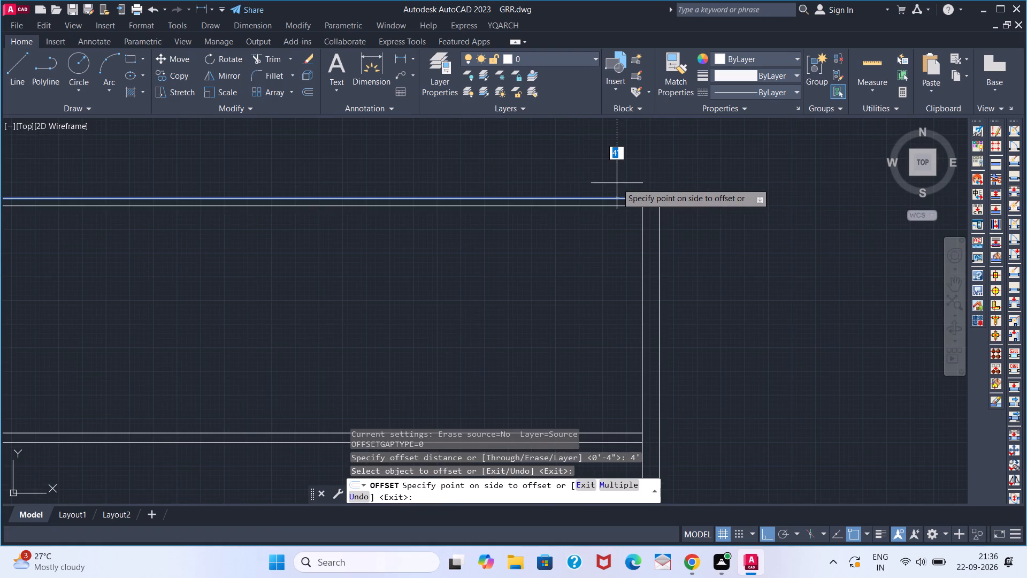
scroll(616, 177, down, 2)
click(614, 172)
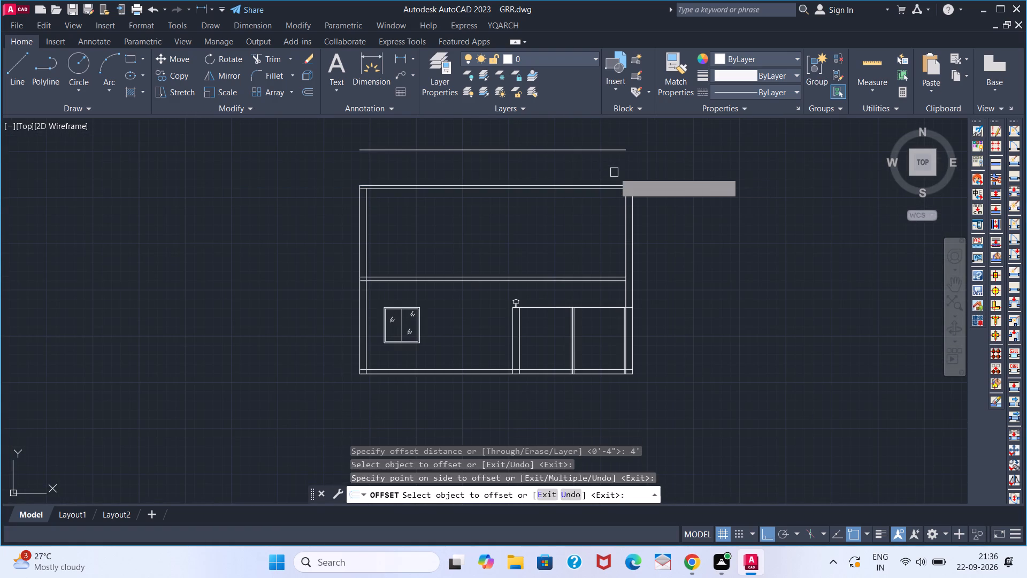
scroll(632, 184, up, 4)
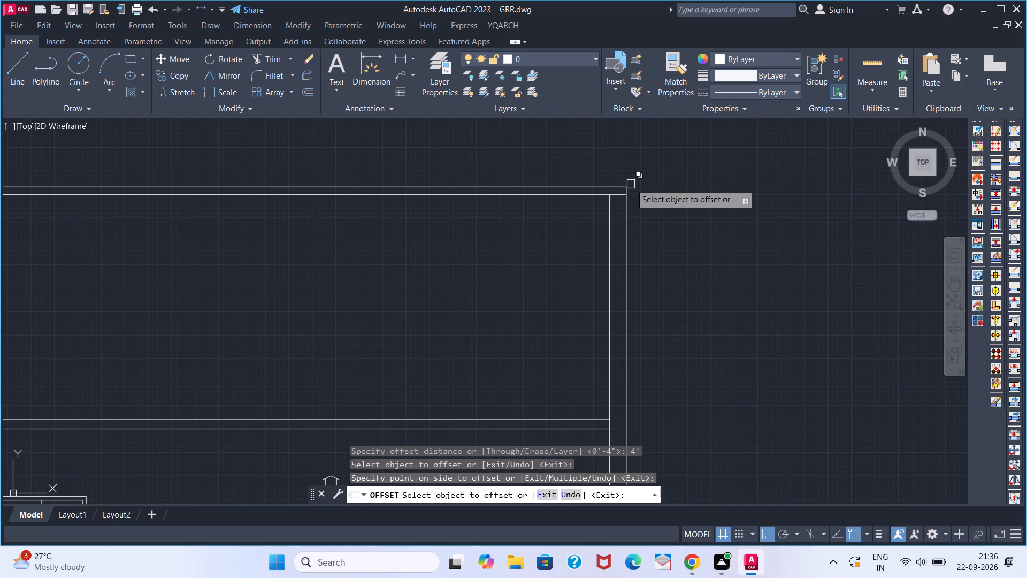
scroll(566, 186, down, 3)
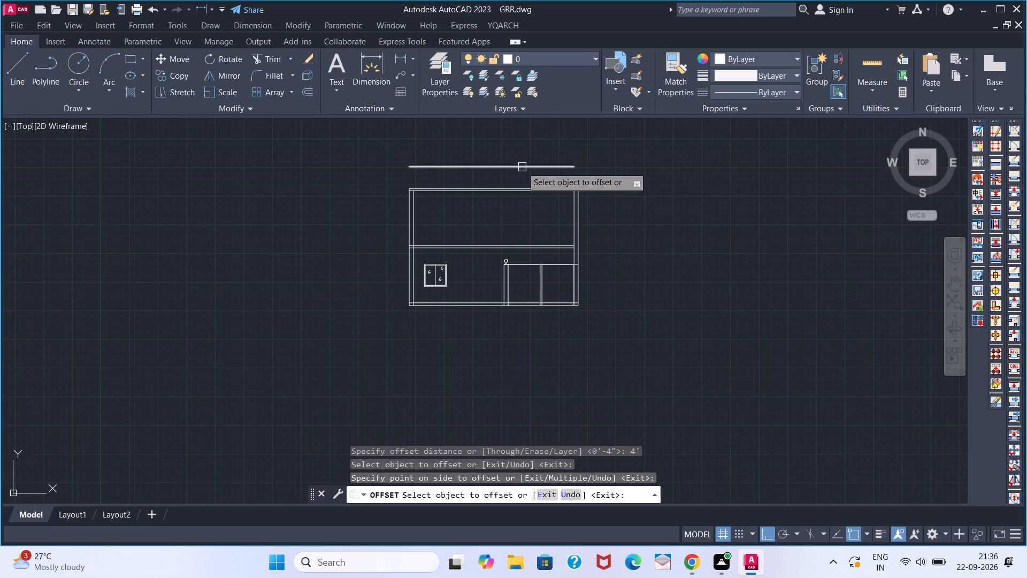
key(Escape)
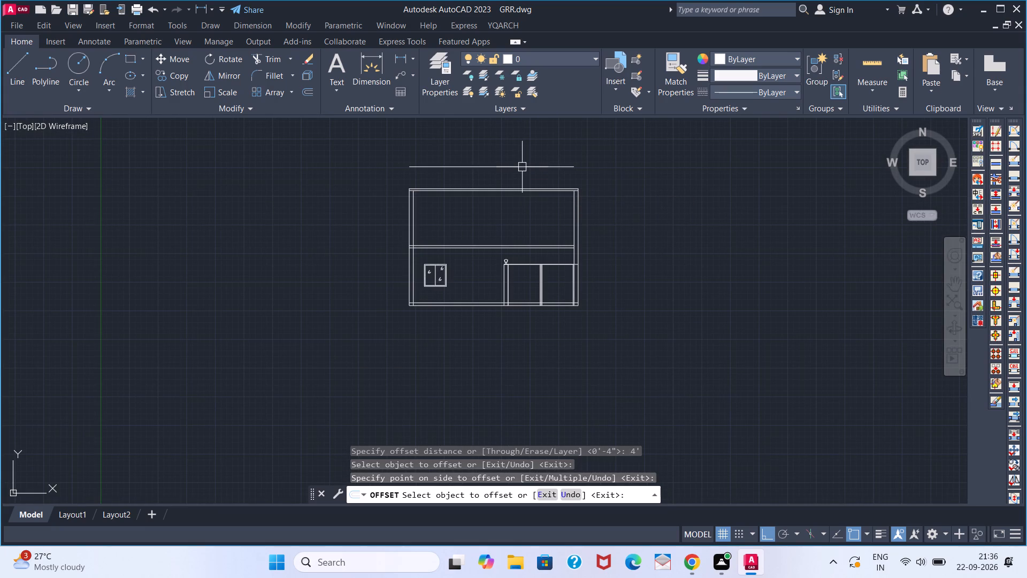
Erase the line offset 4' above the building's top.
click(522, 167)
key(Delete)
Offset the building's uppermost long line 8' upward.
scroll(558, 197, up, 1)
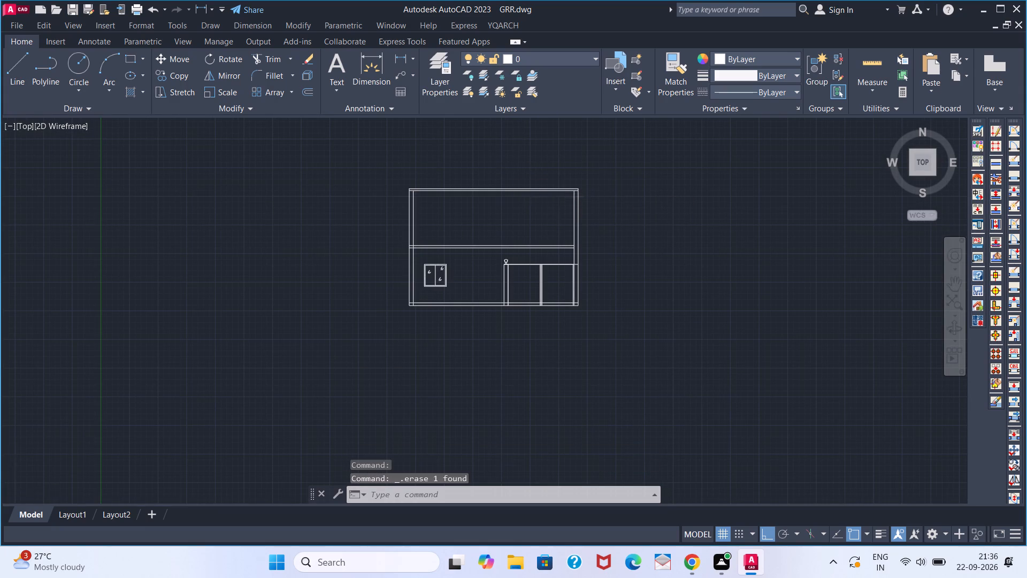
scroll(558, 197, up, 1)
key(o)
key(Return)
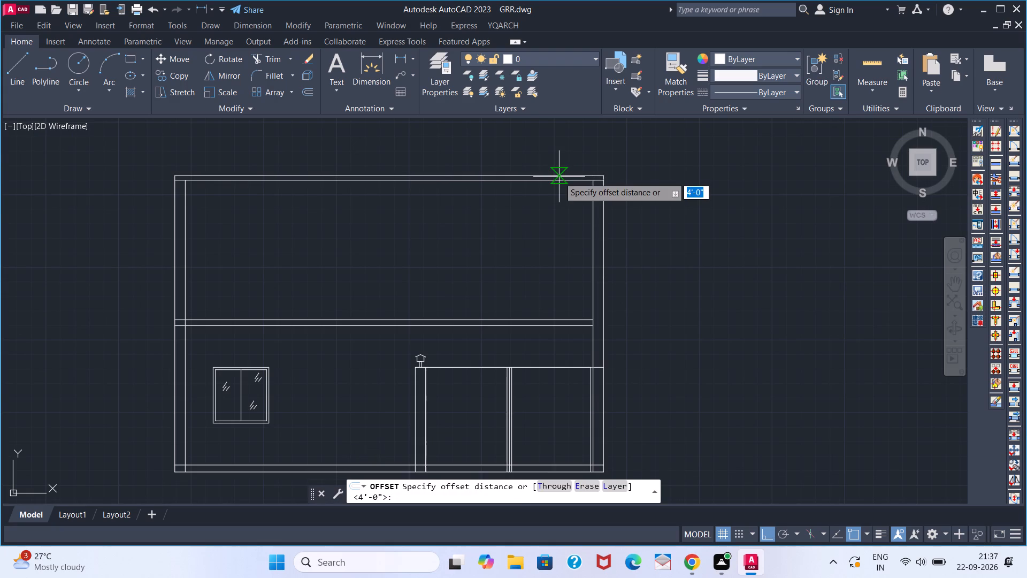
key(8)
key(apostrophe)
key(Return)
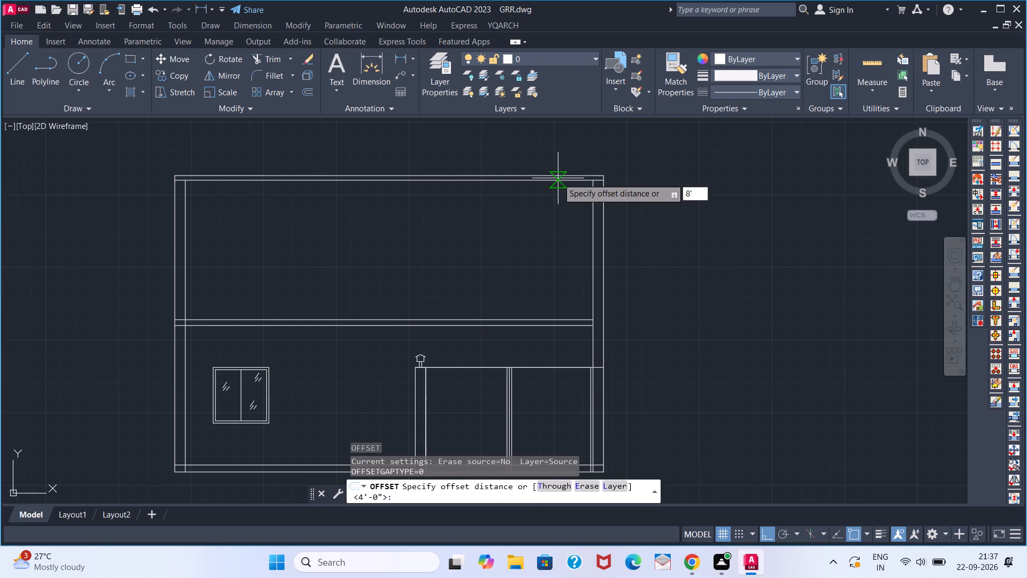
click(558, 175)
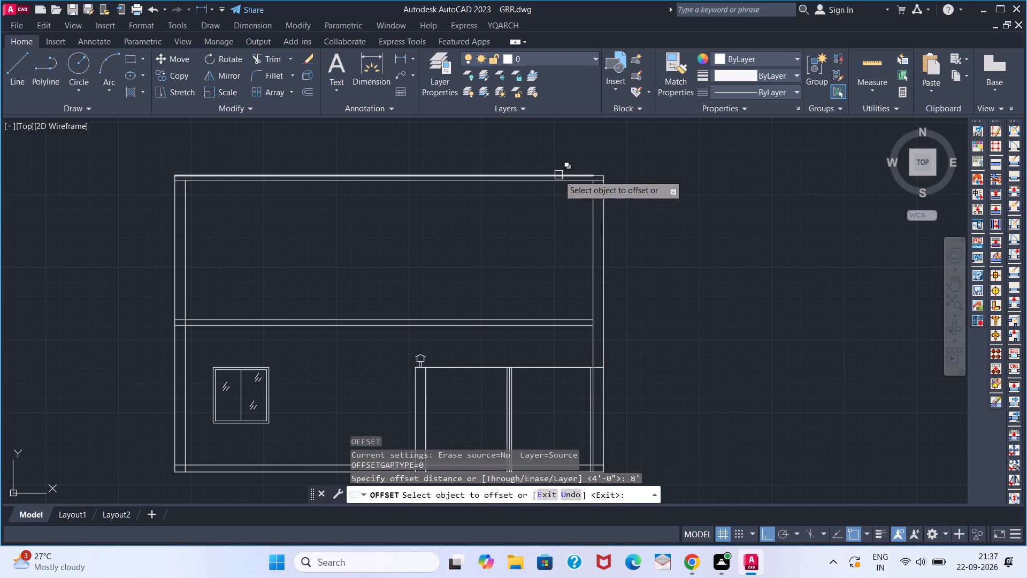
key(space)
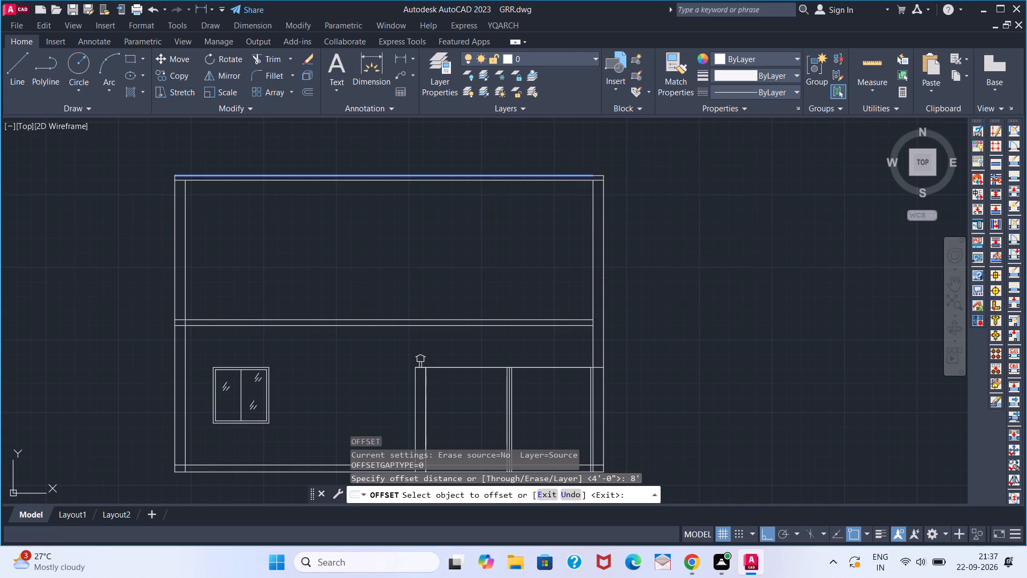
middle_drag(557, 192, 561, 362)
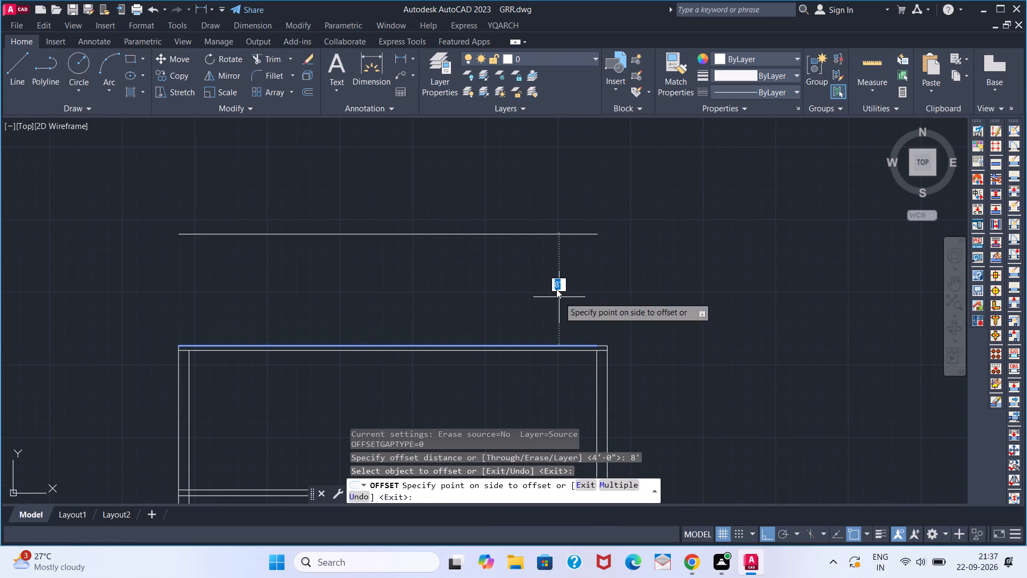
click(556, 287)
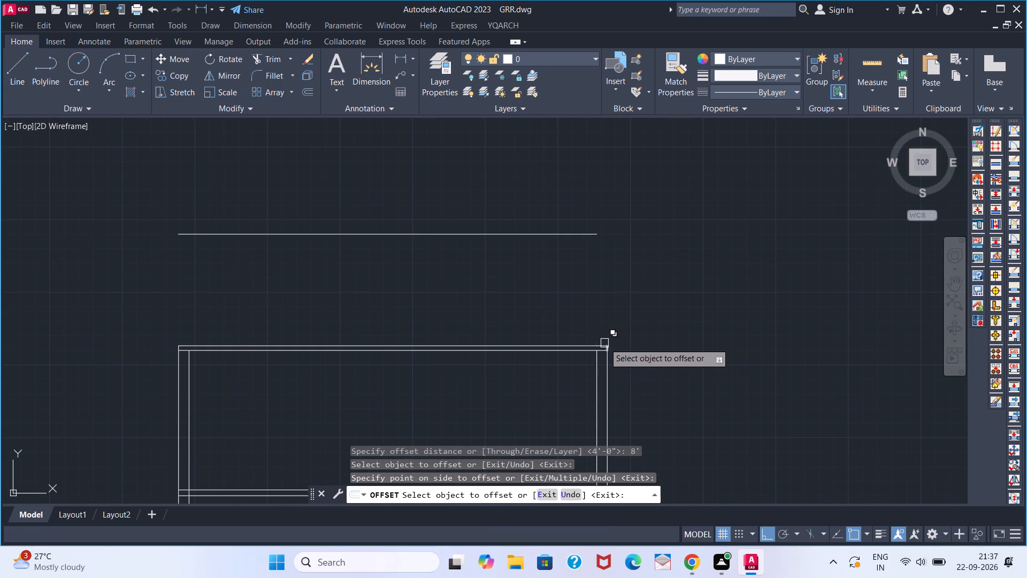
Offset the short top segment at the building's east end 8' upward, in line with the new long line.
scroll(603, 343, up, 4)
click(595, 356)
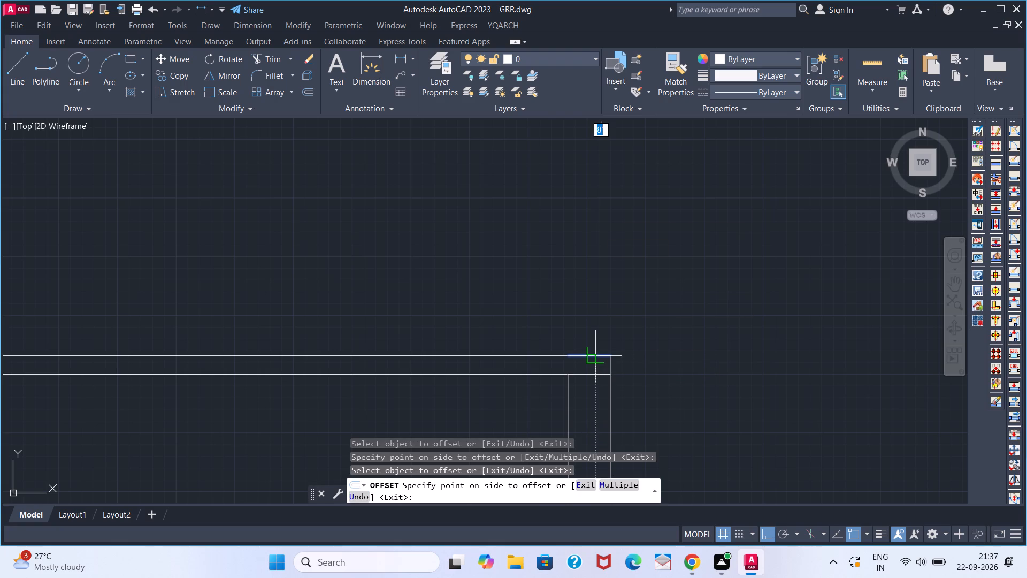
click(601, 169)
scroll(518, 280, down, 2)
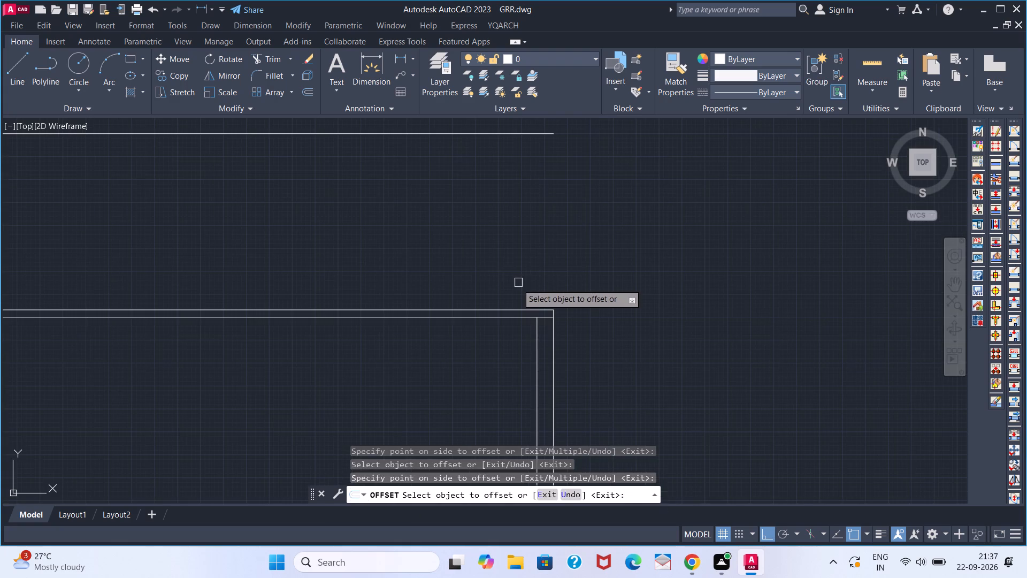
scroll(462, 258, down, 1)
middle_drag(526, 262, 550, 275)
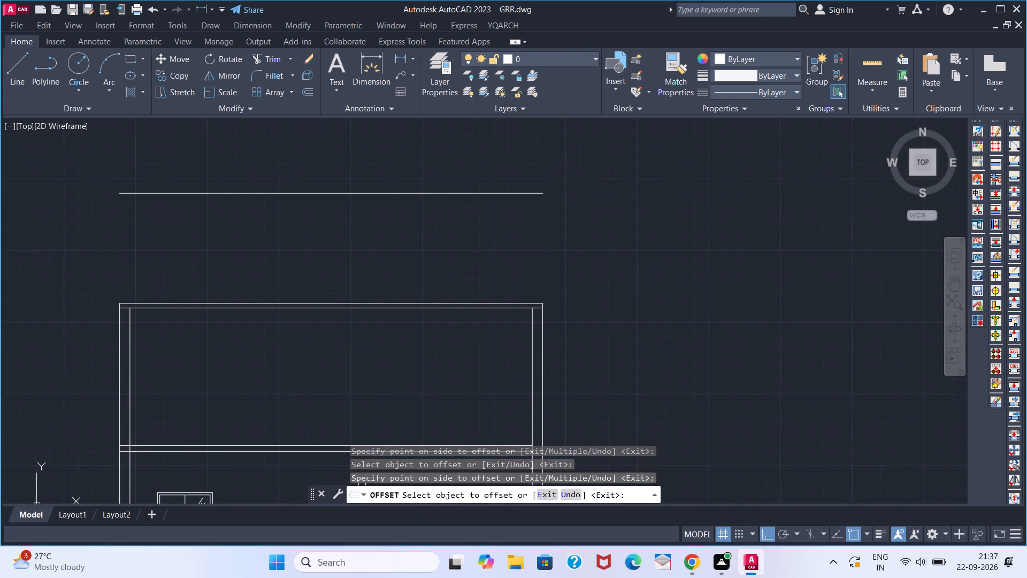
middle_drag(415, 257, 542, 274)
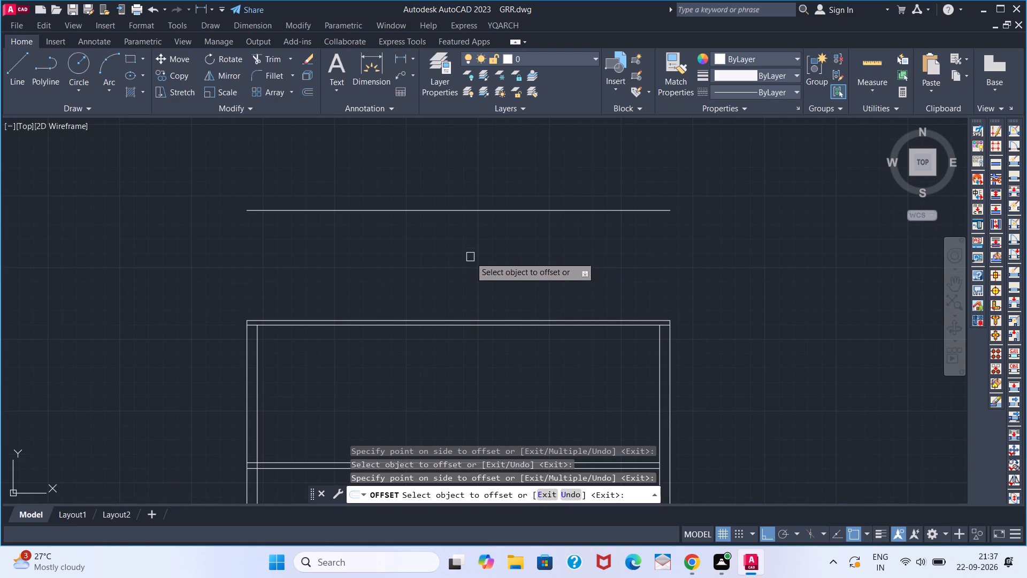
key(space)
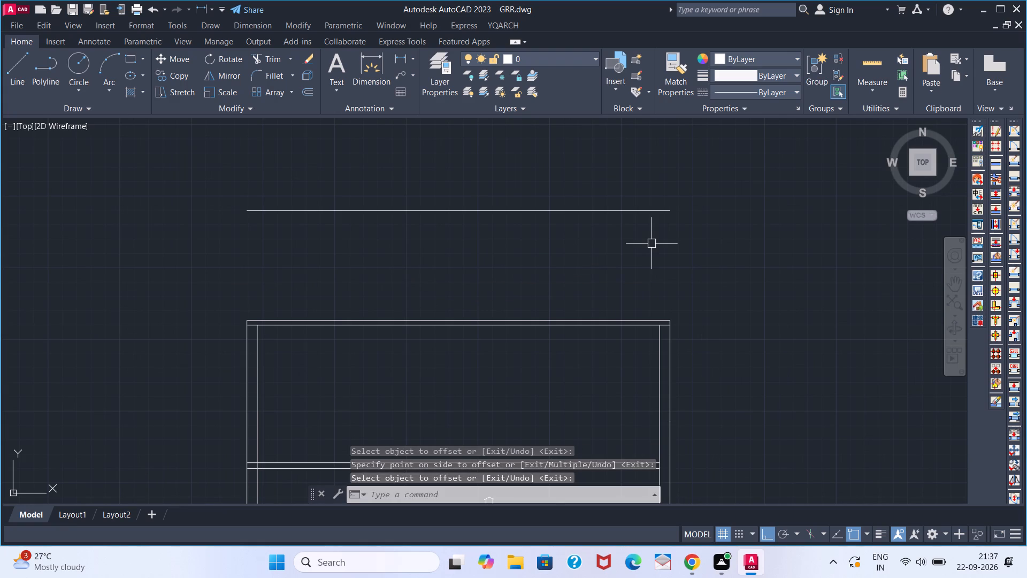
Extend the inner and outer east wall lines up to the new uppermost line.
key(e)
text(X)
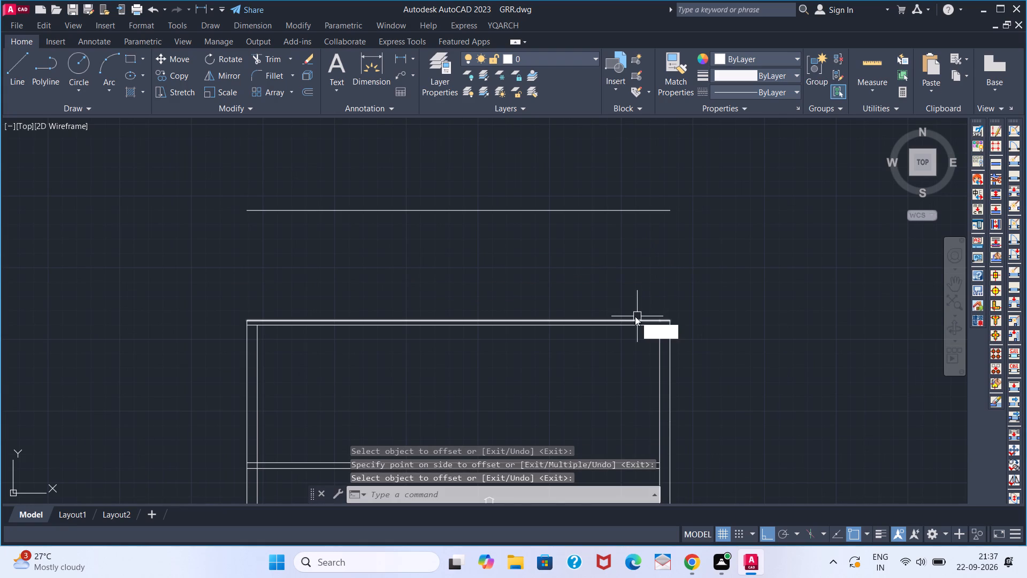
key(space)
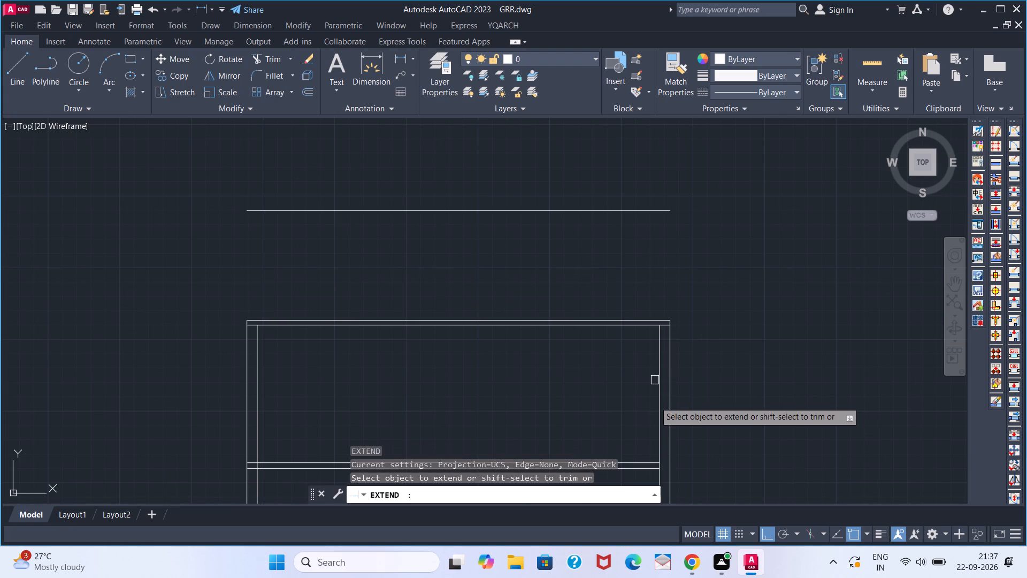
click(661, 402)
click(656, 382)
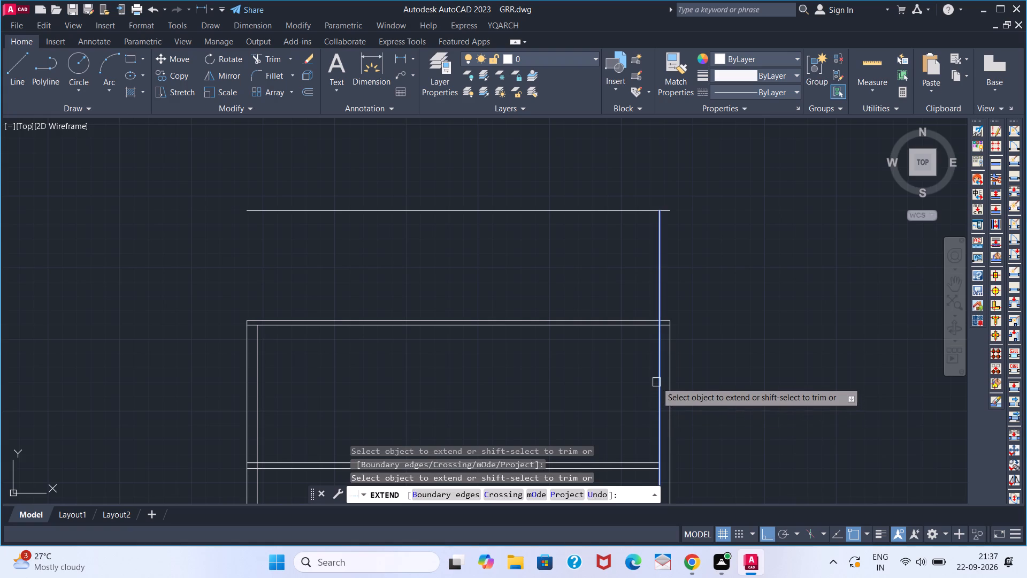
key(space)
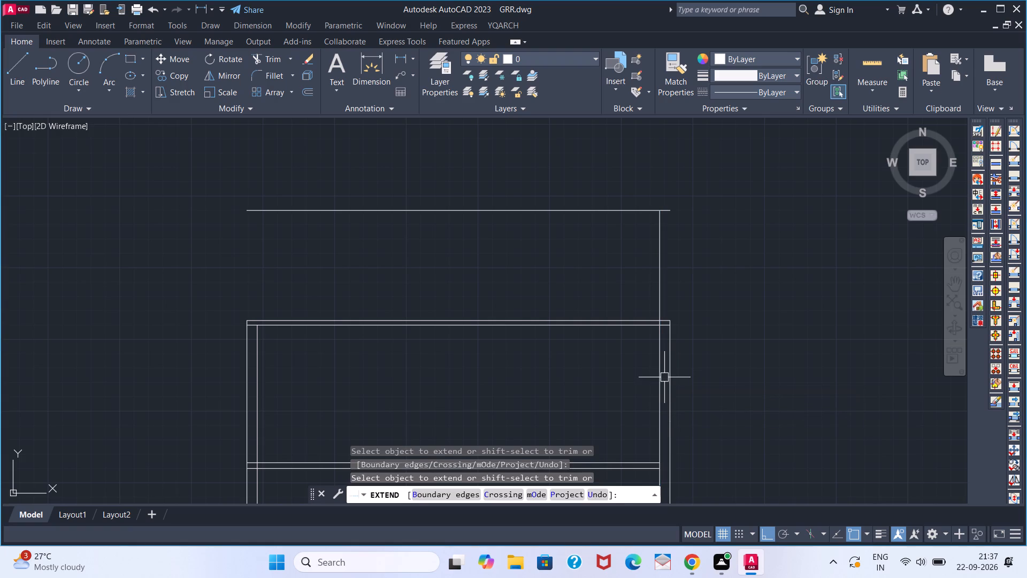
key(space)
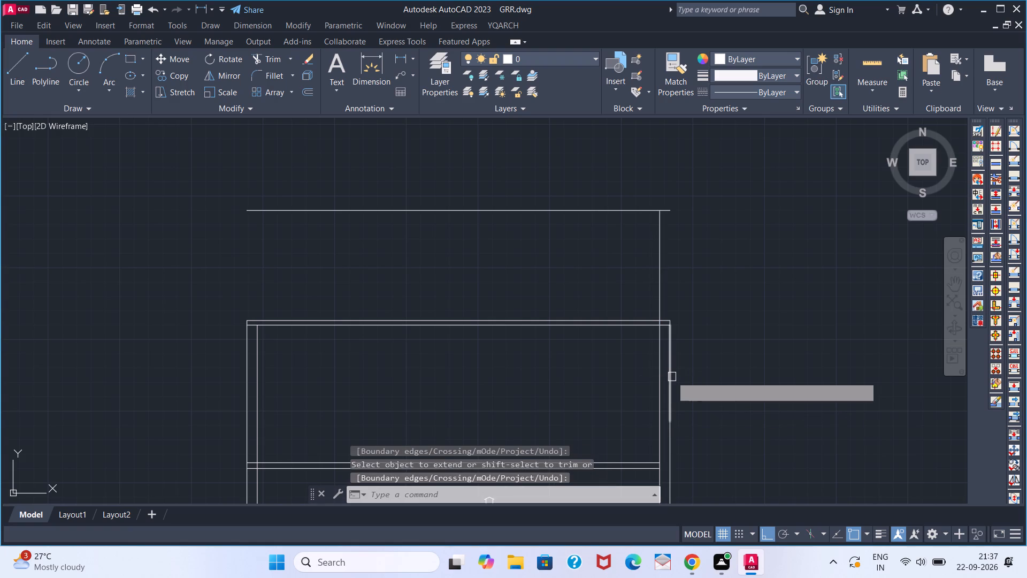
key(space)
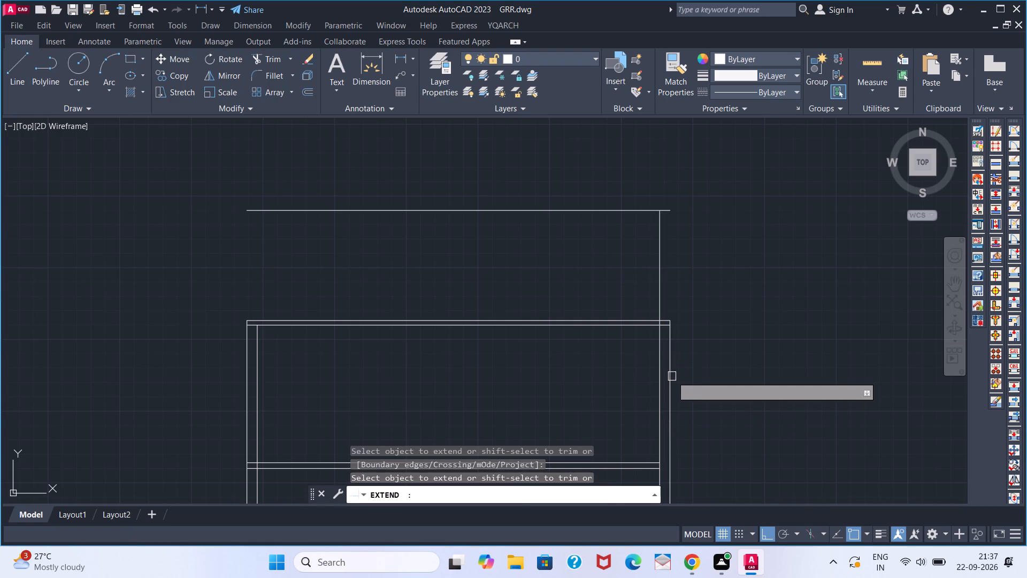
key(space)
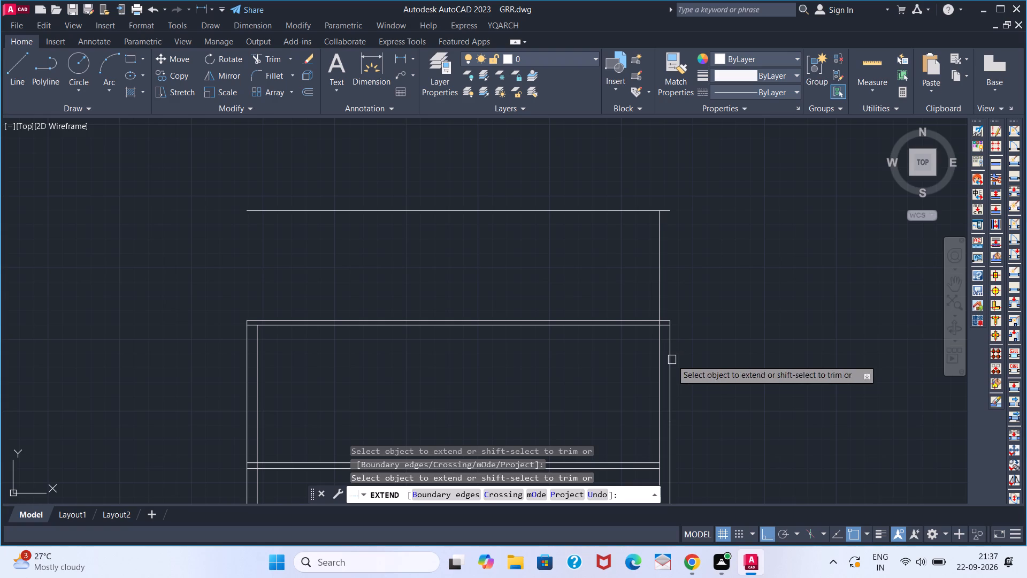
key(space)
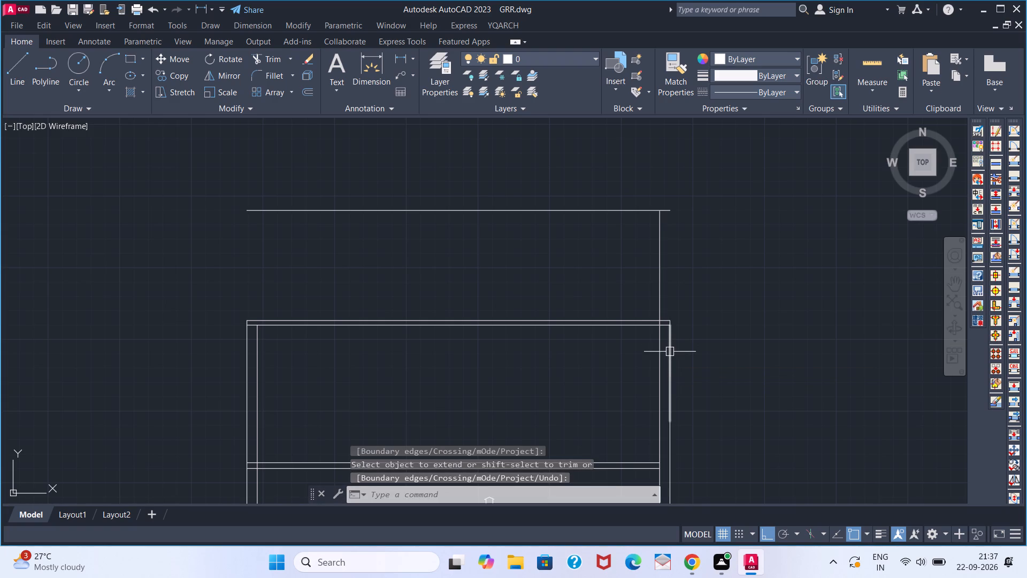
click(670, 353)
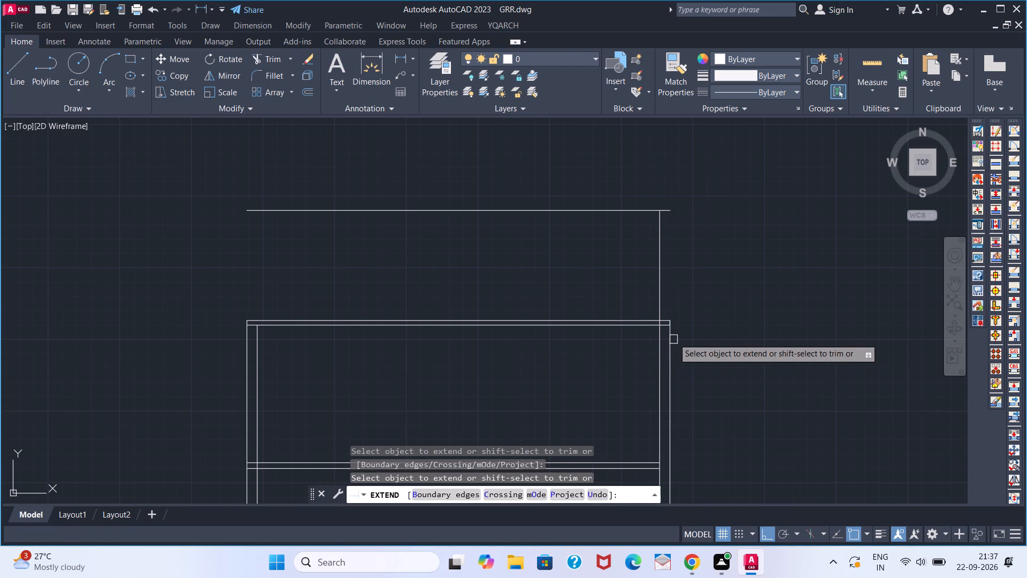
click(674, 354)
key(space)
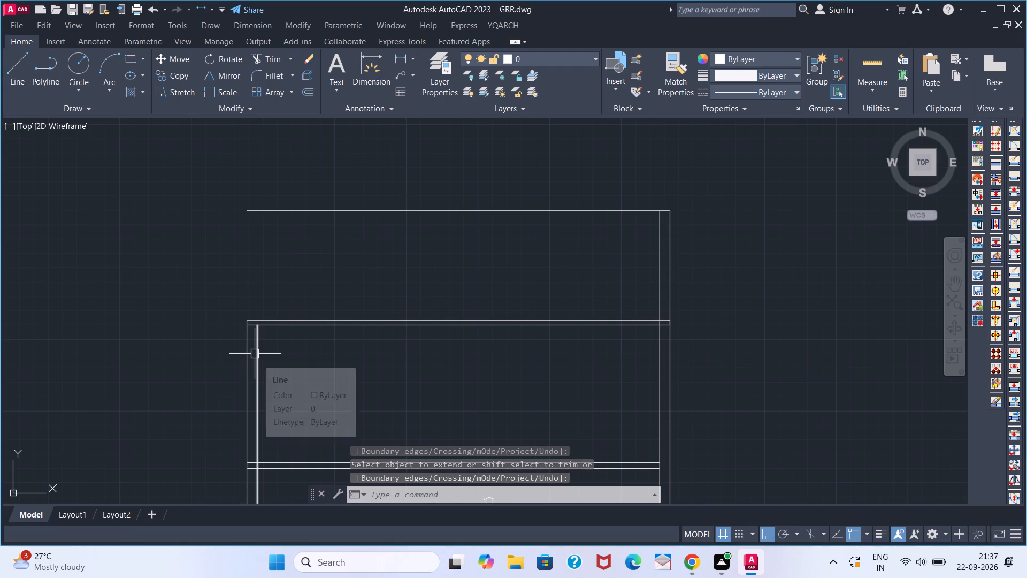
Extend the inner and outer west wall lines up to the new uppermost line.
text(EX)
key(space)
key(space)
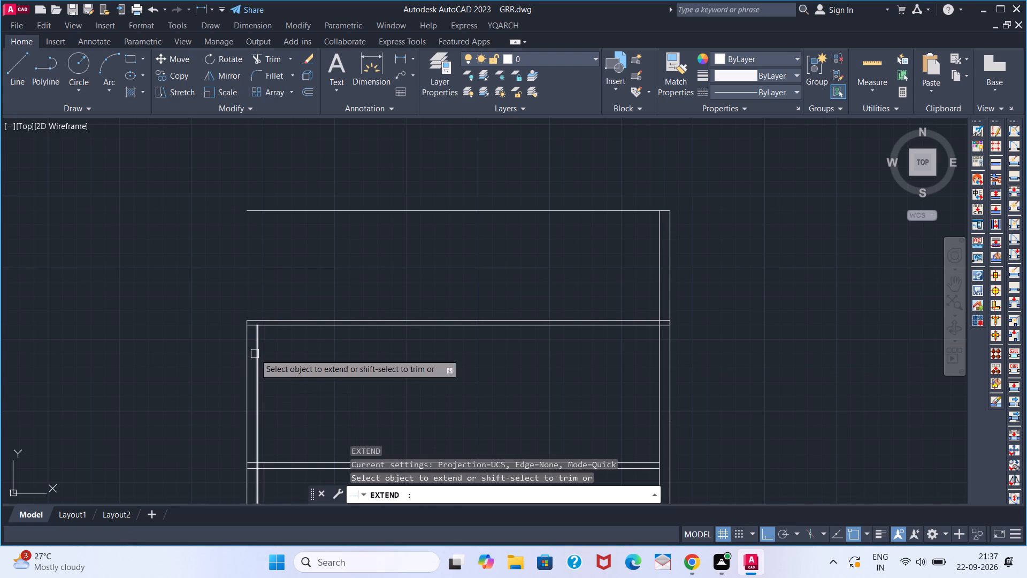
click(255, 354)
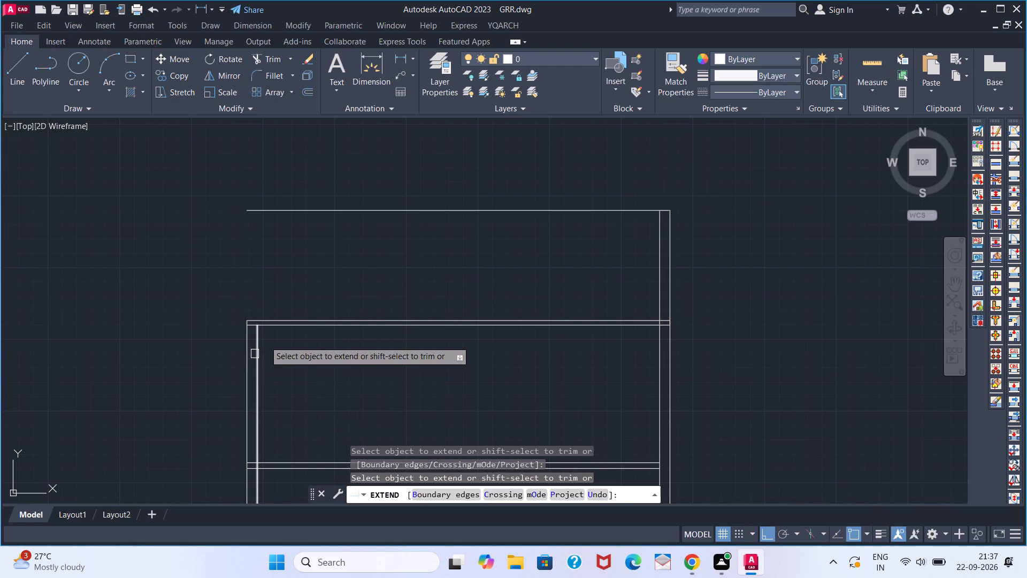
click(257, 344)
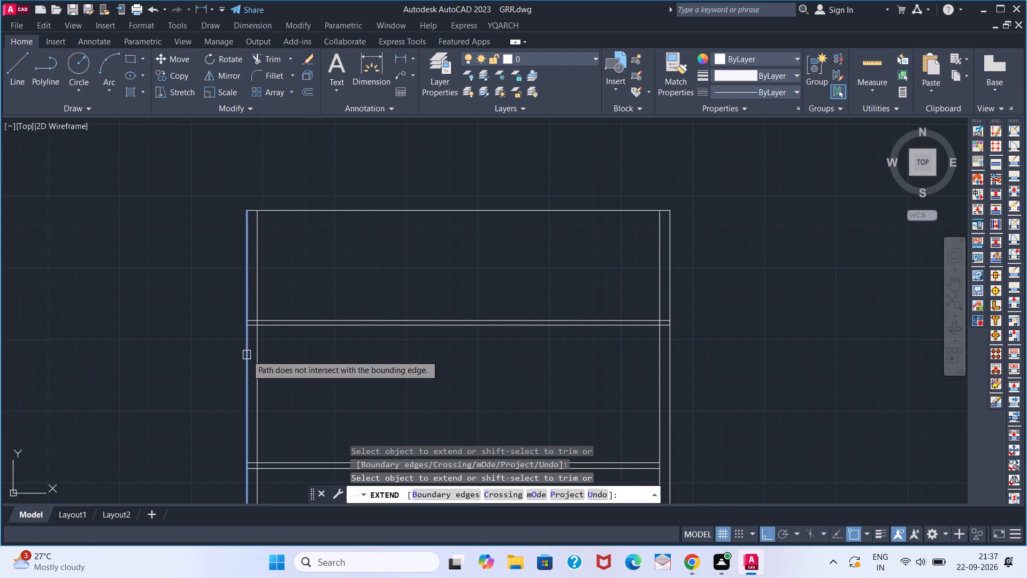
click(243, 358)
key(space)
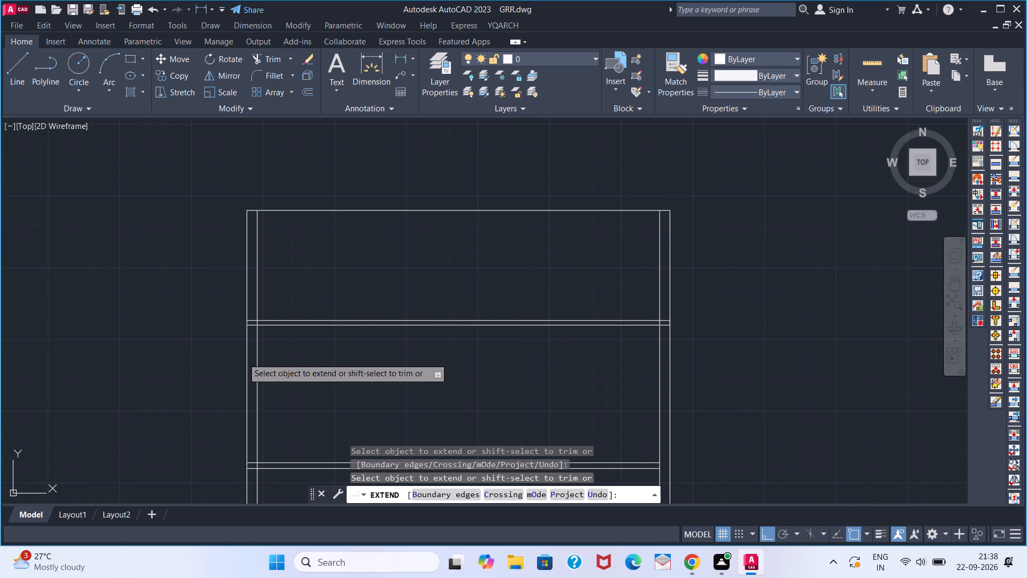
middle_drag(364, 345, 203, 242)
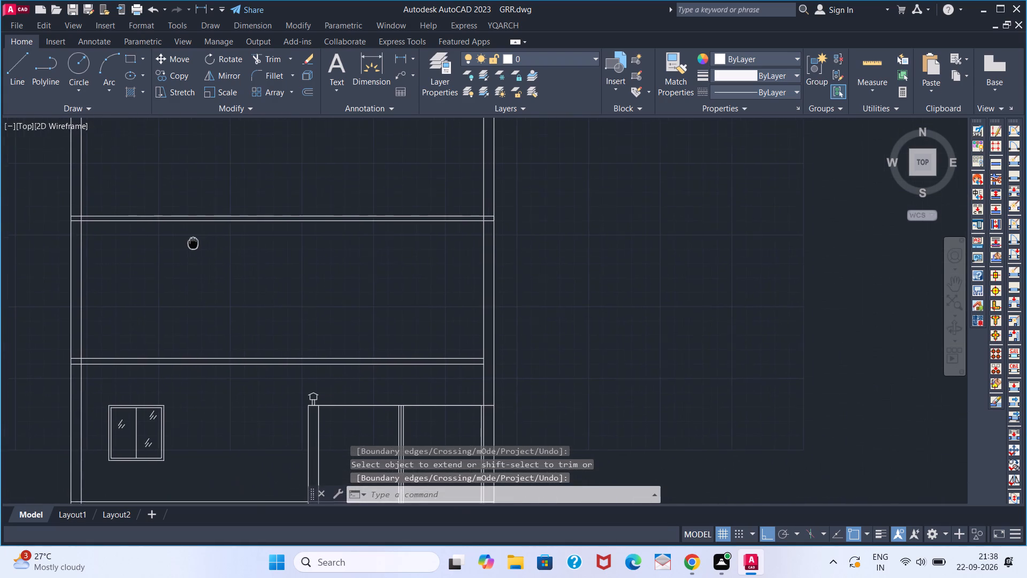
Offset the inner east wall line of the top level 12' toward the west.
middle_drag(203, 242, 215, 230)
scroll(221, 246, down, 2)
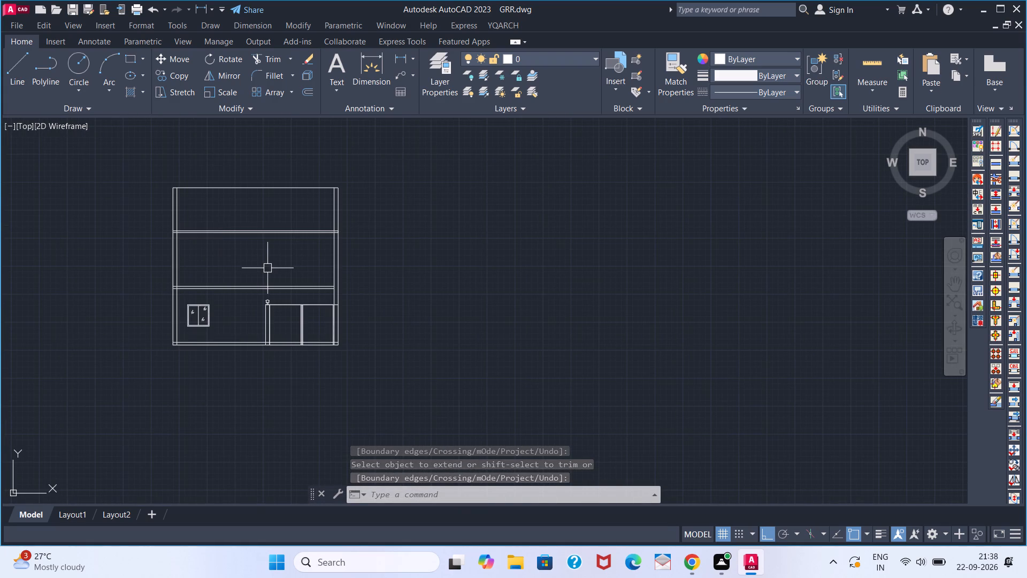
scroll(327, 210, up, 2)
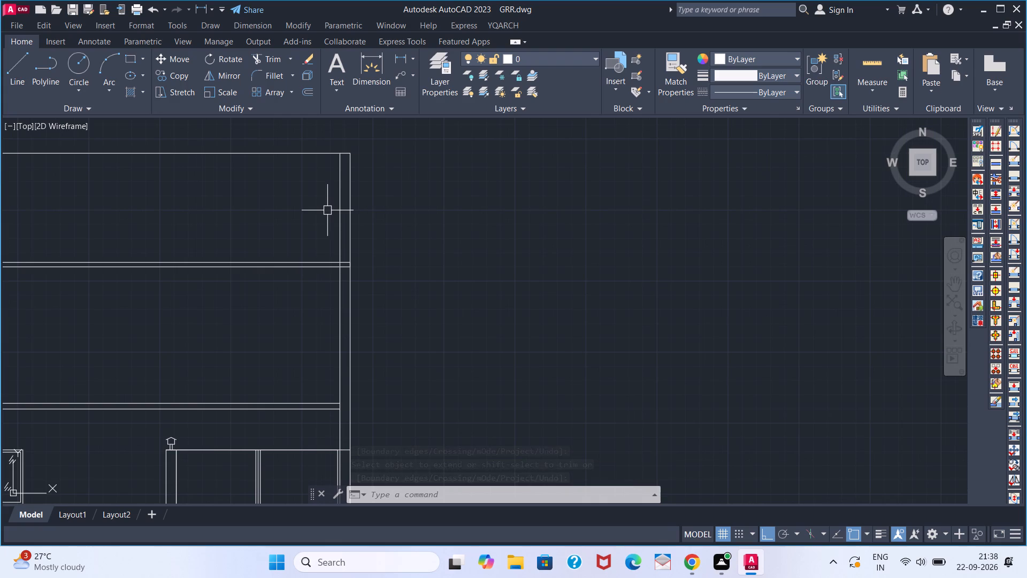
key(o)
key(Return)
text(12')
key(Return)
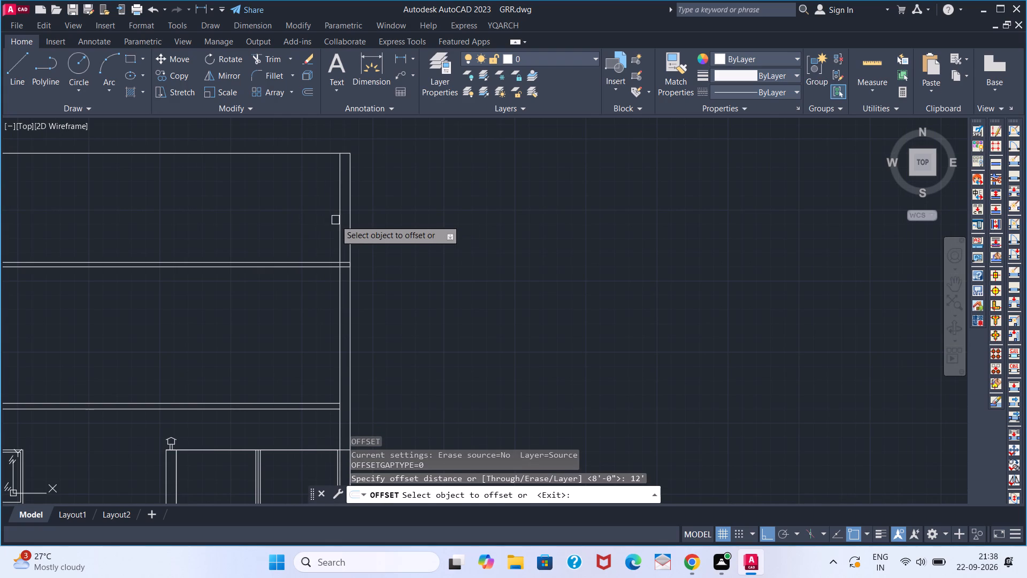
click(336, 224)
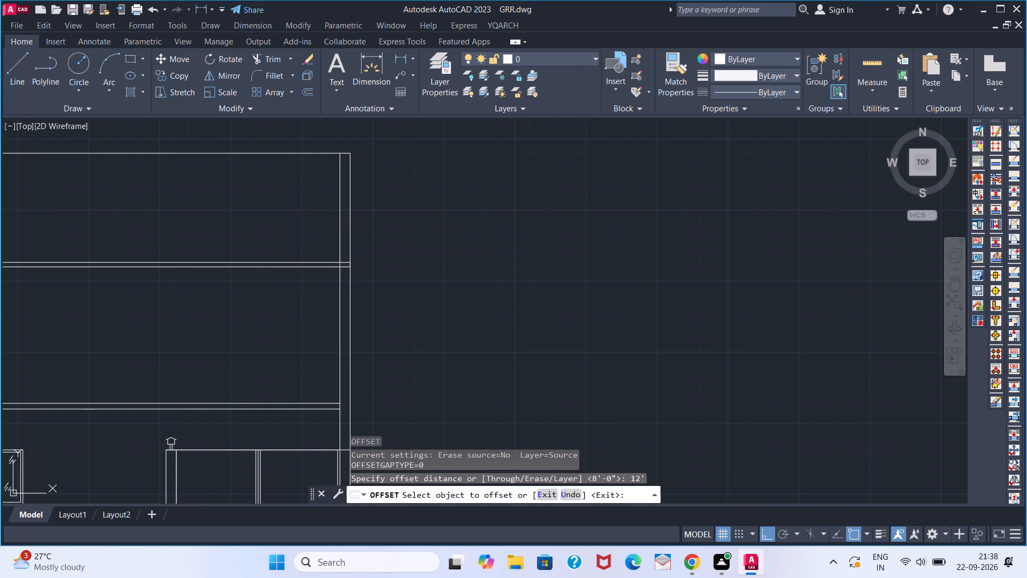
click(229, 222)
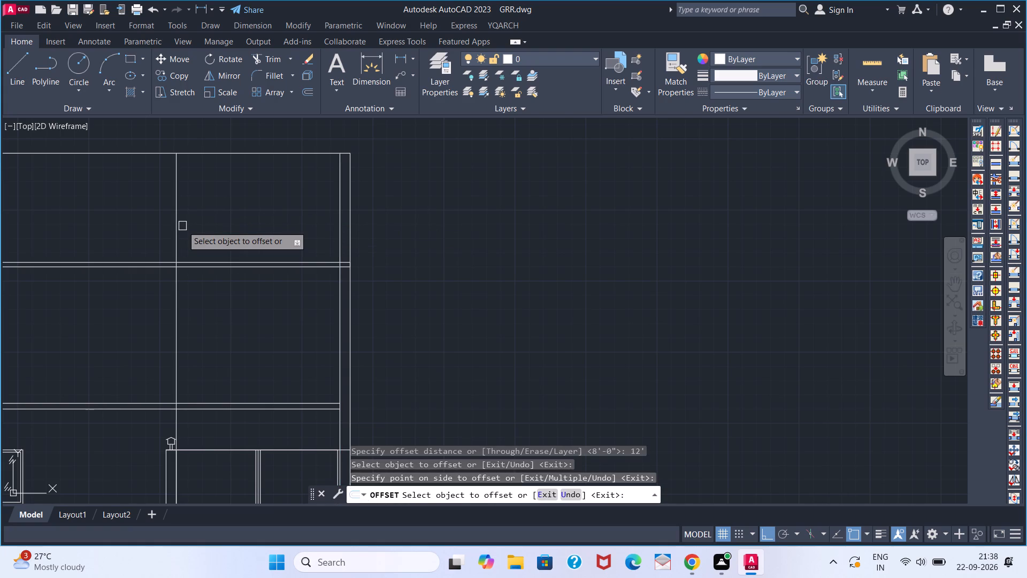
key(Escape)
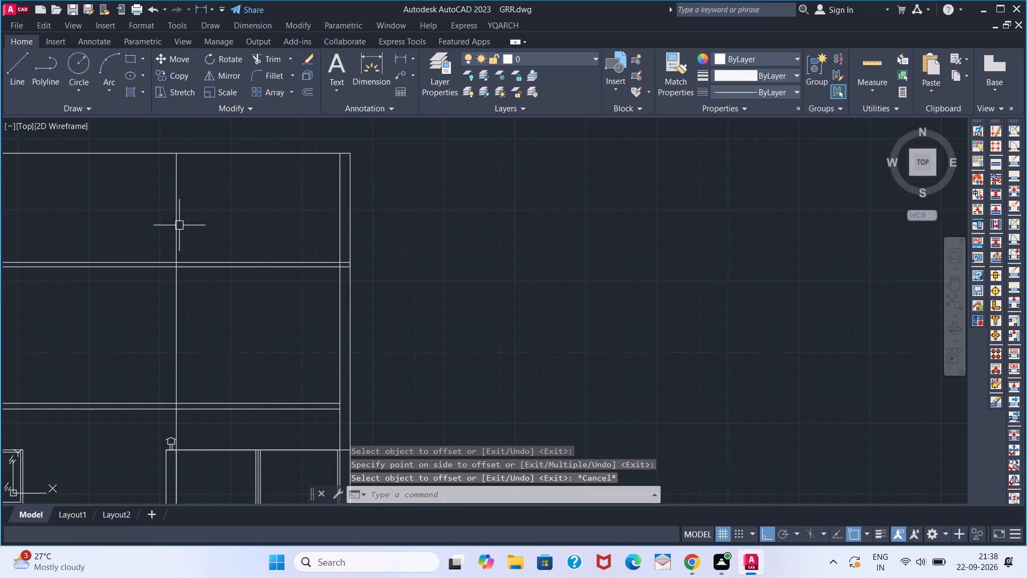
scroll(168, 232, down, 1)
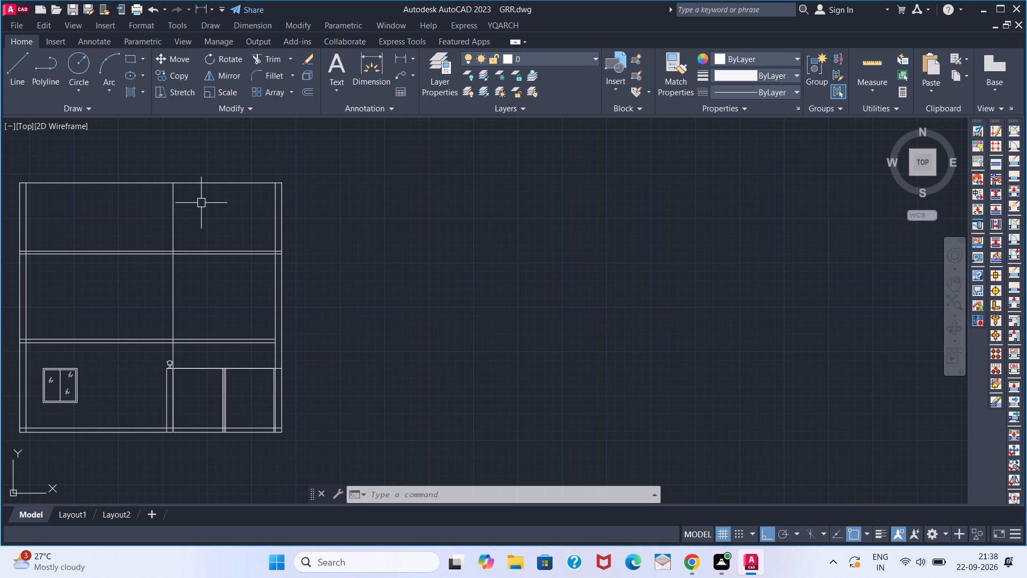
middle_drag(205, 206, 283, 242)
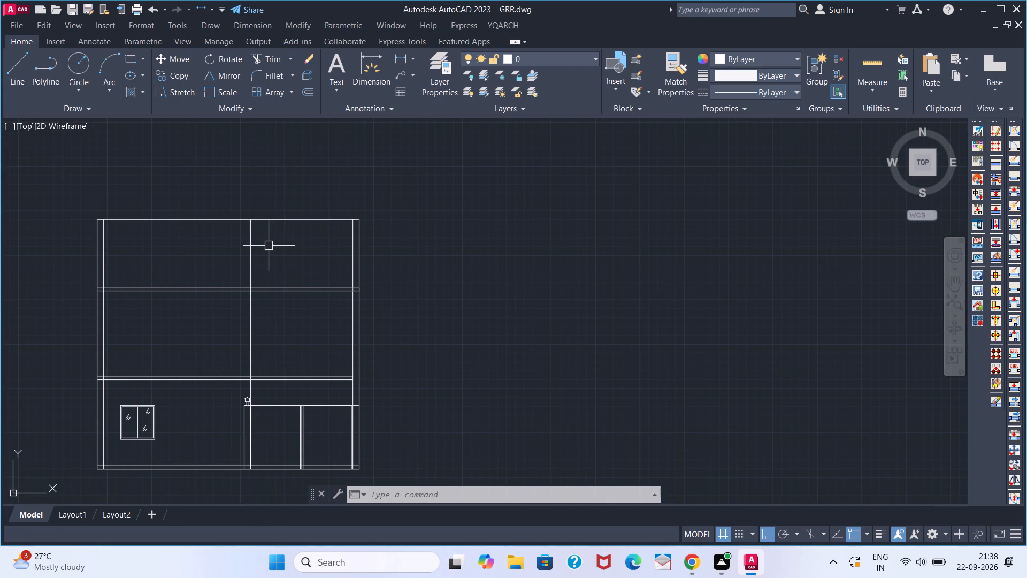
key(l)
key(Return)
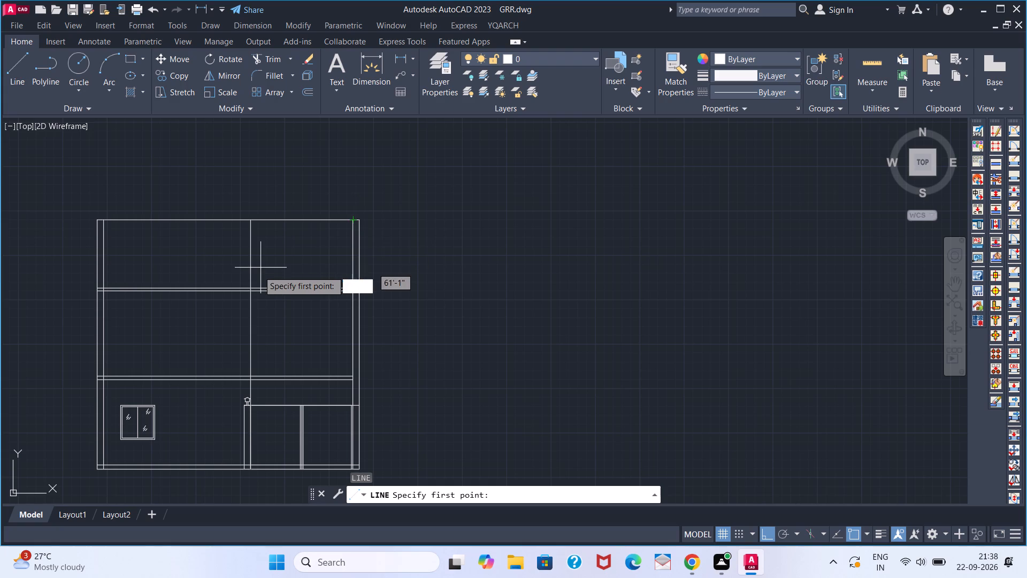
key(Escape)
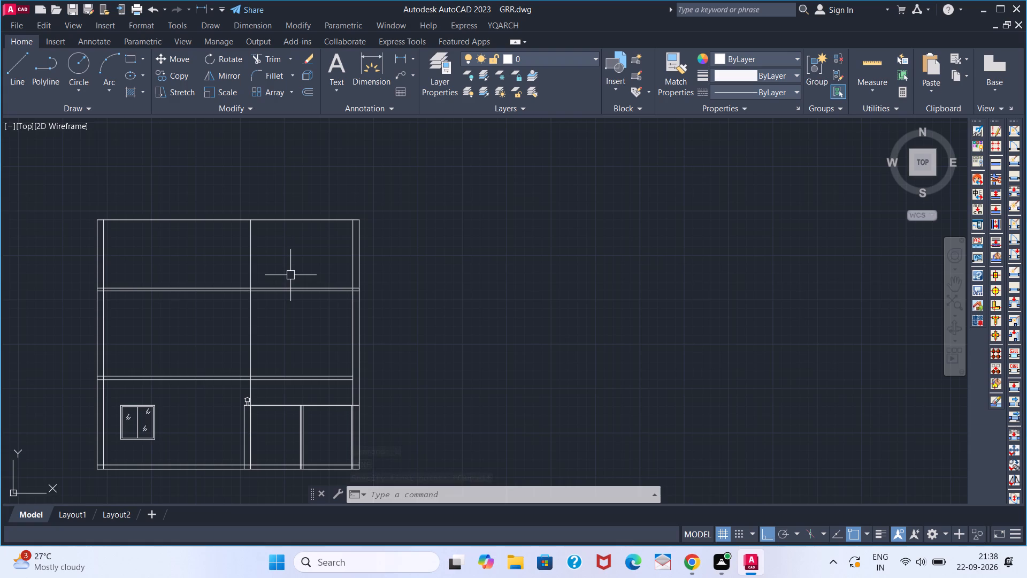
Offset the long line at the base of the top level 5' upward.
key(o)
key(Return)
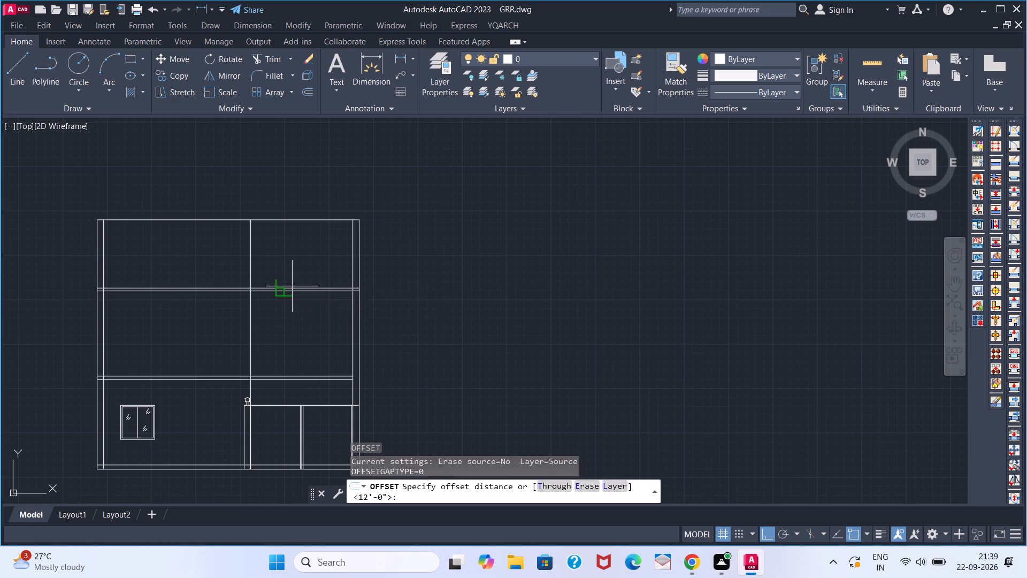
key(5)
key(apostrophe)
key(Return)
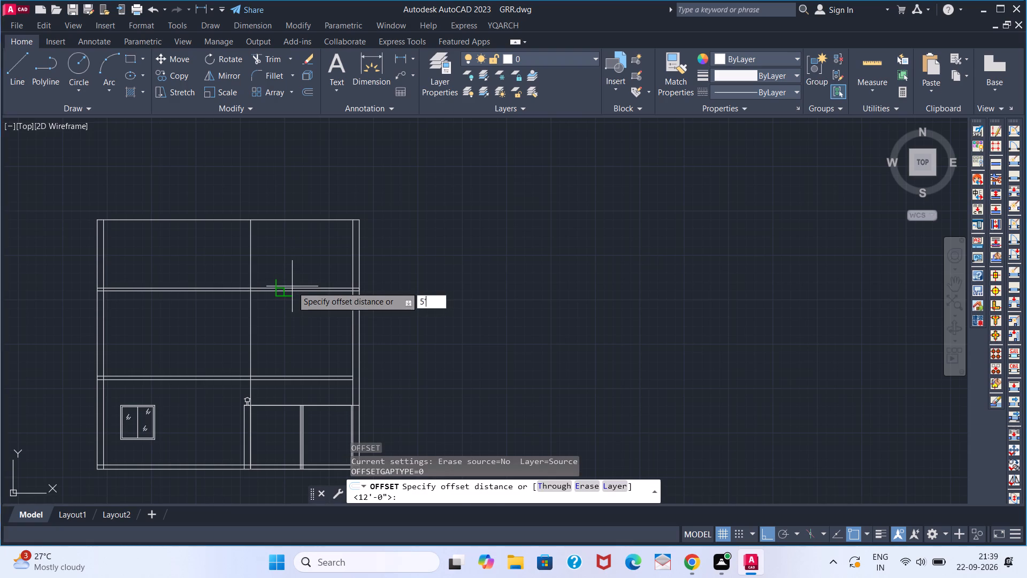
click(292, 286)
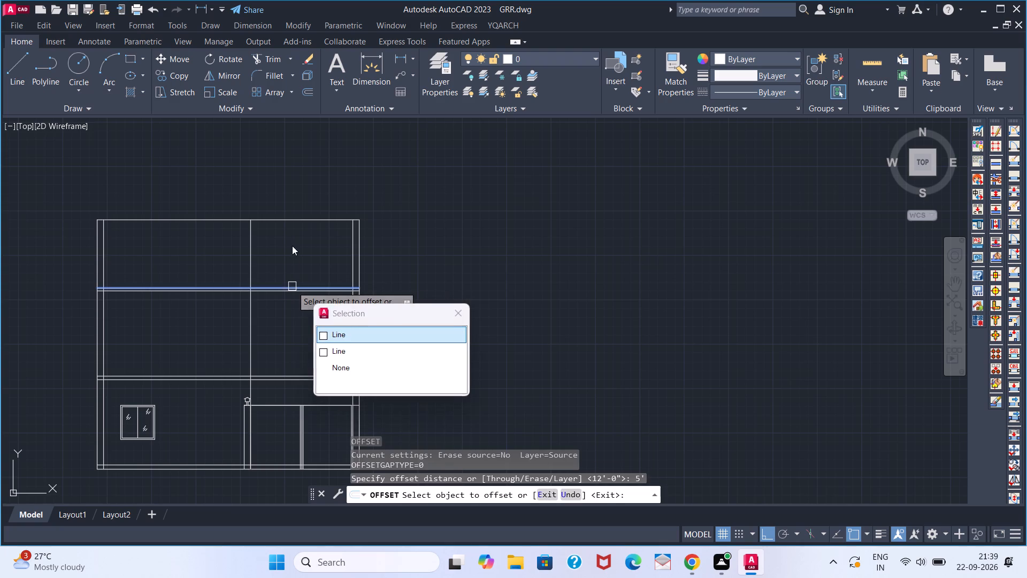
key(space)
click(292, 246)
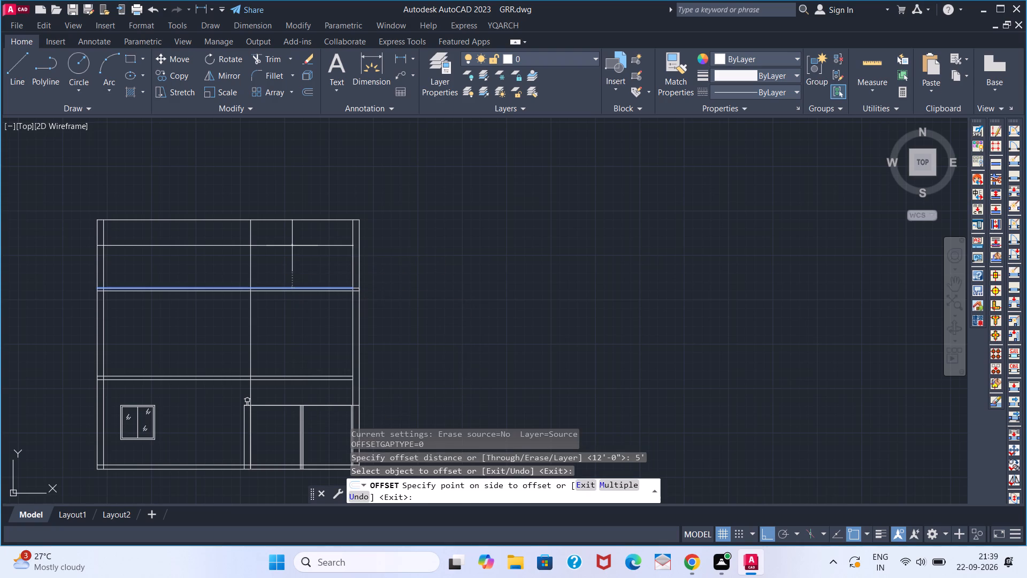
key(space)
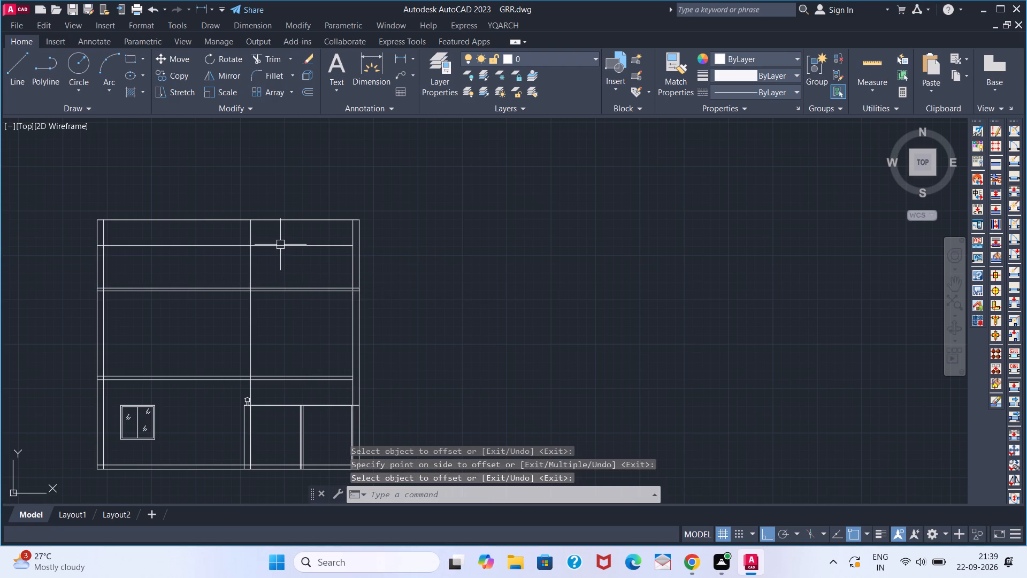
Draw a line along the roof edge from the top of the 12' offset vertical to the outer east corner.
key(l)
key(Return)
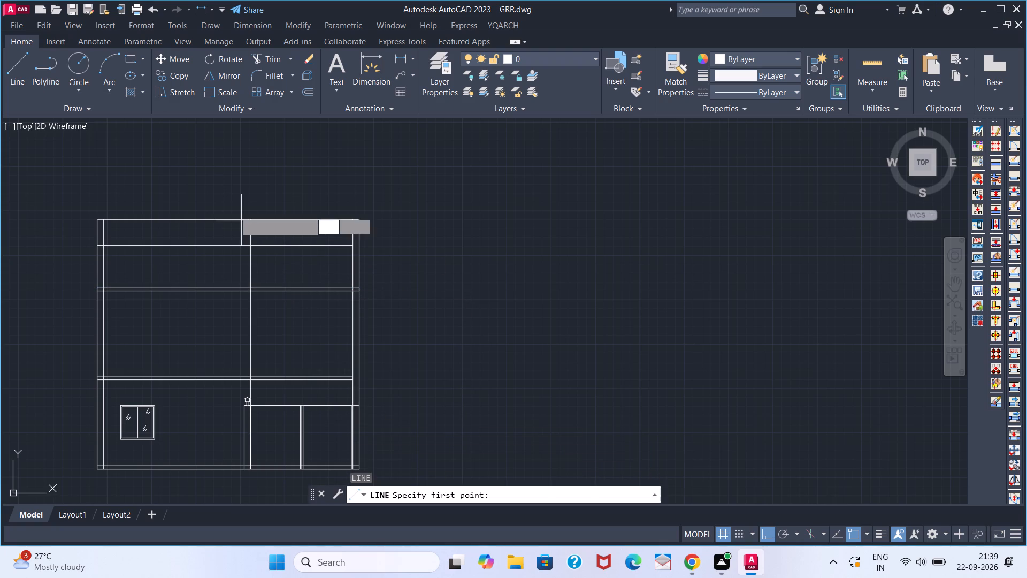
click(249, 222)
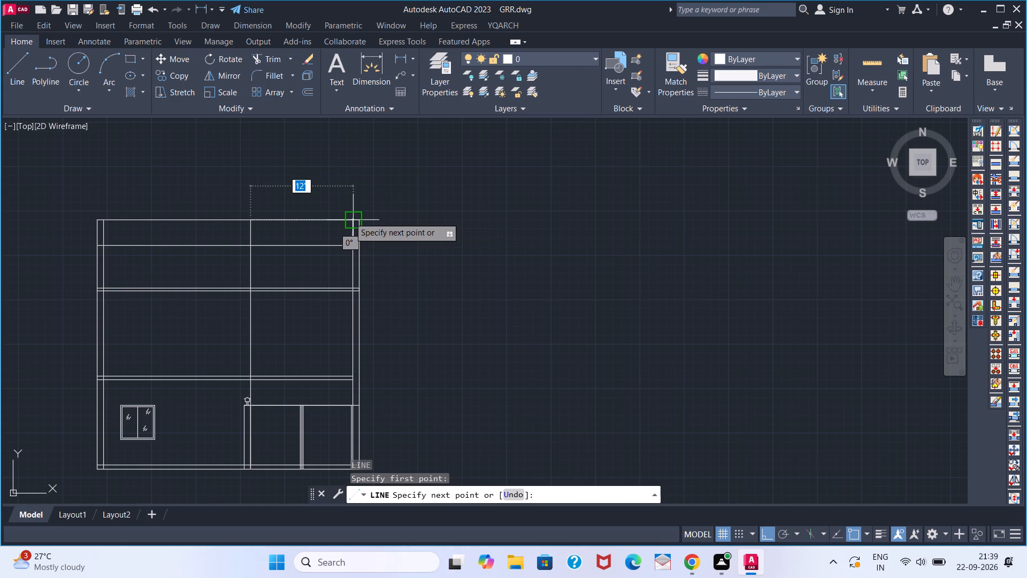
scroll(349, 217, up, 2)
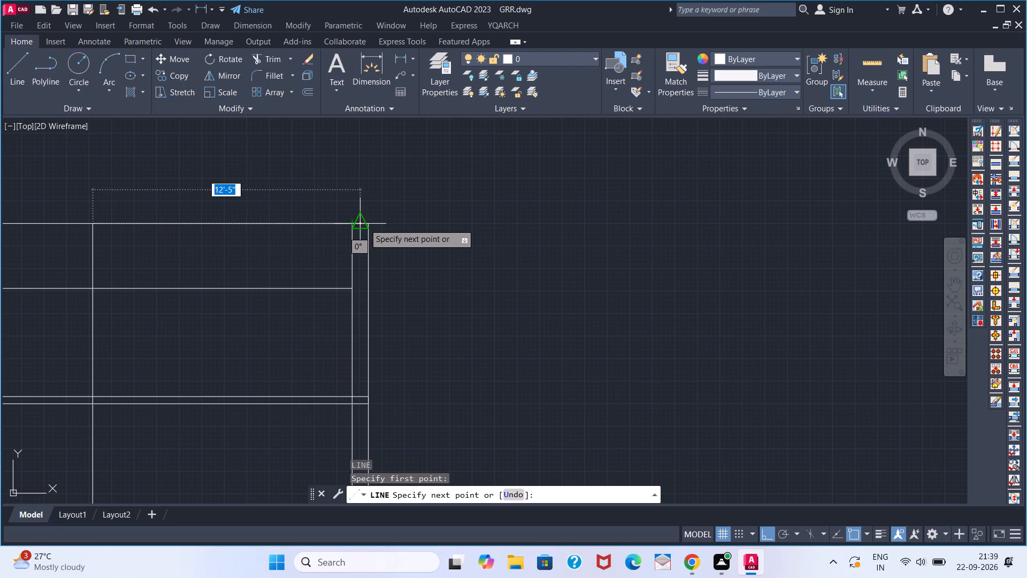
click(369, 224)
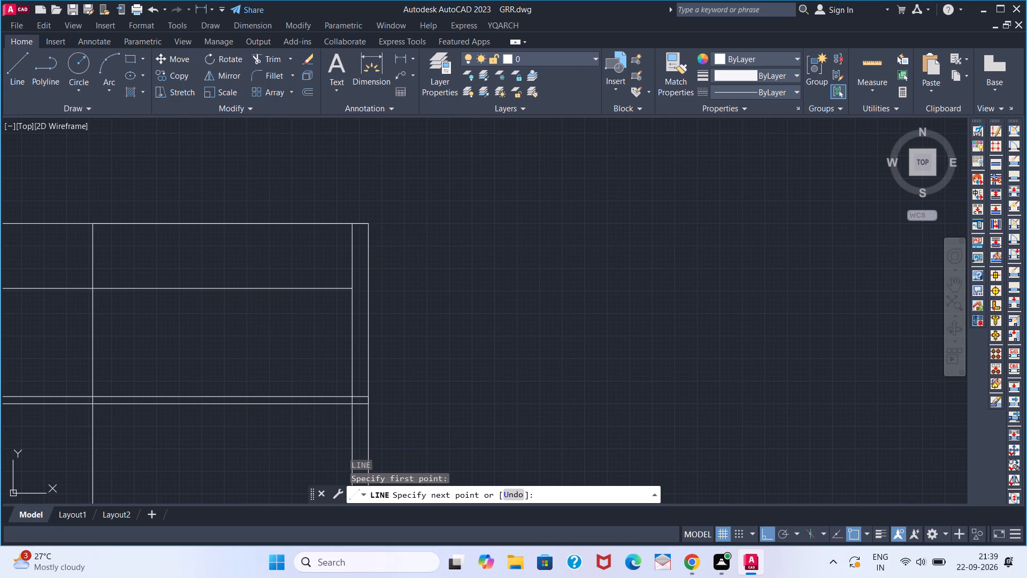
key(space)
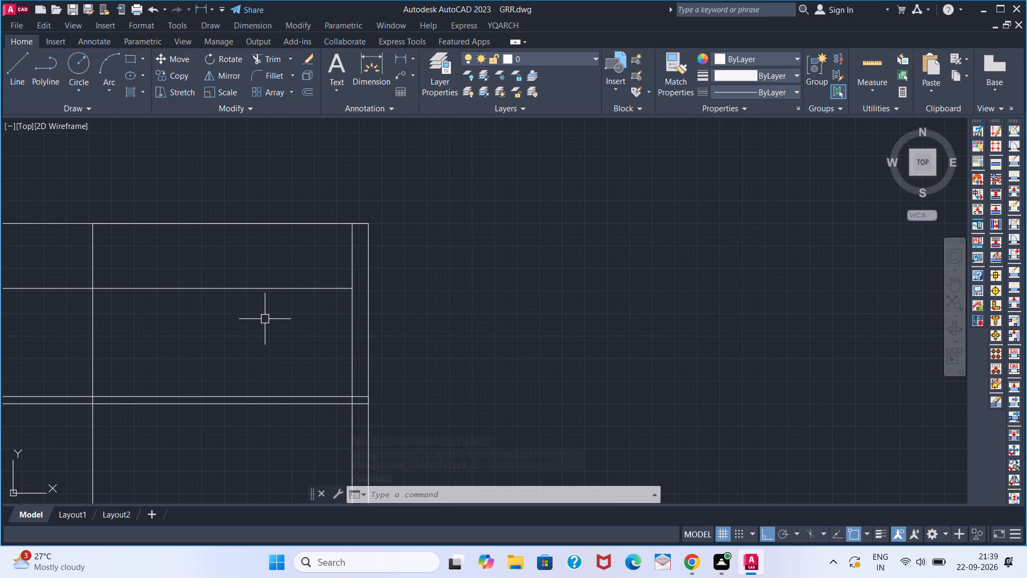
Extend the 5' offset line east to the outer east wall line.
text(EX)
key(space)
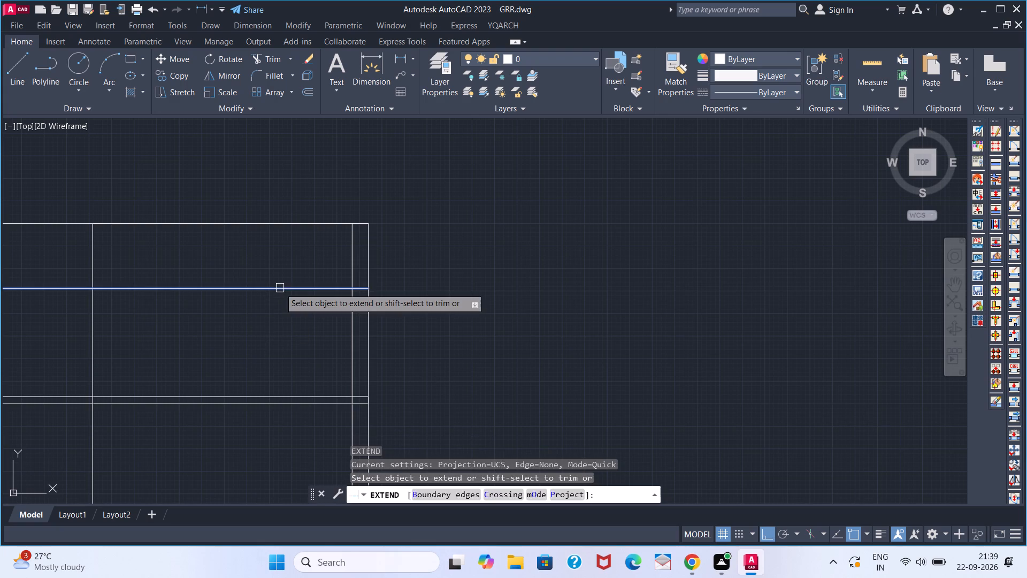
click(315, 287)
key(b)
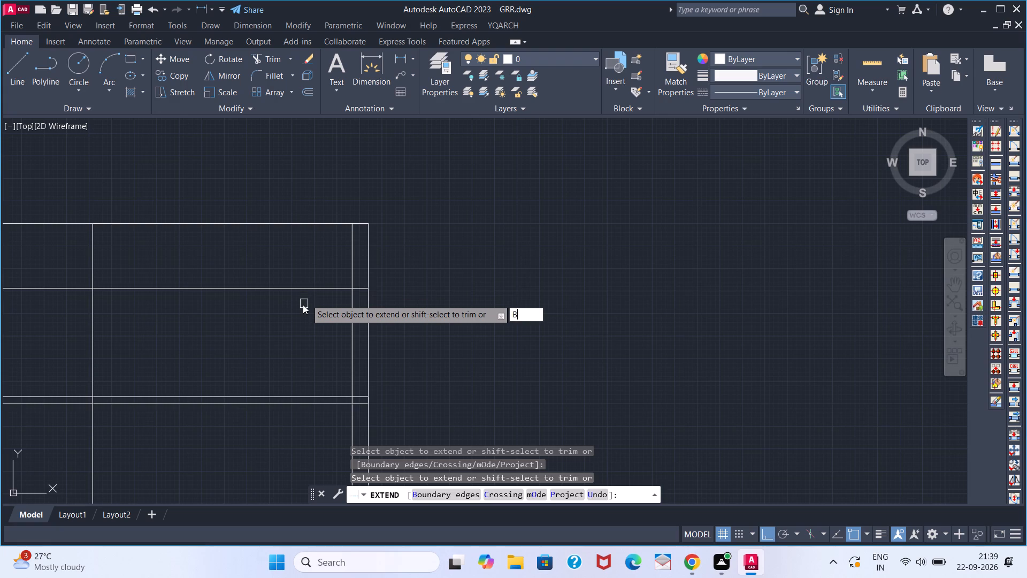
key(Escape)
key(Escape)
key(Escape)
key(Escape)
With Ortho off, draw two gable slopes from the short top line's midpoint down to the 5' line at the offset vertical and outer east wall.
scroll(298, 309, down, 1)
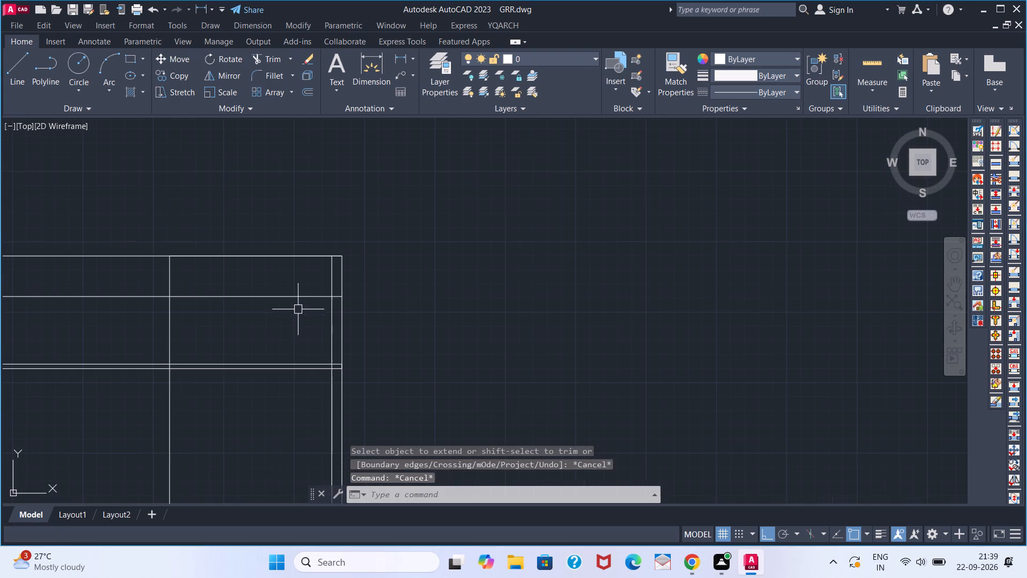
middle_drag(271, 335, 303, 357)
key(l)
key(Return)
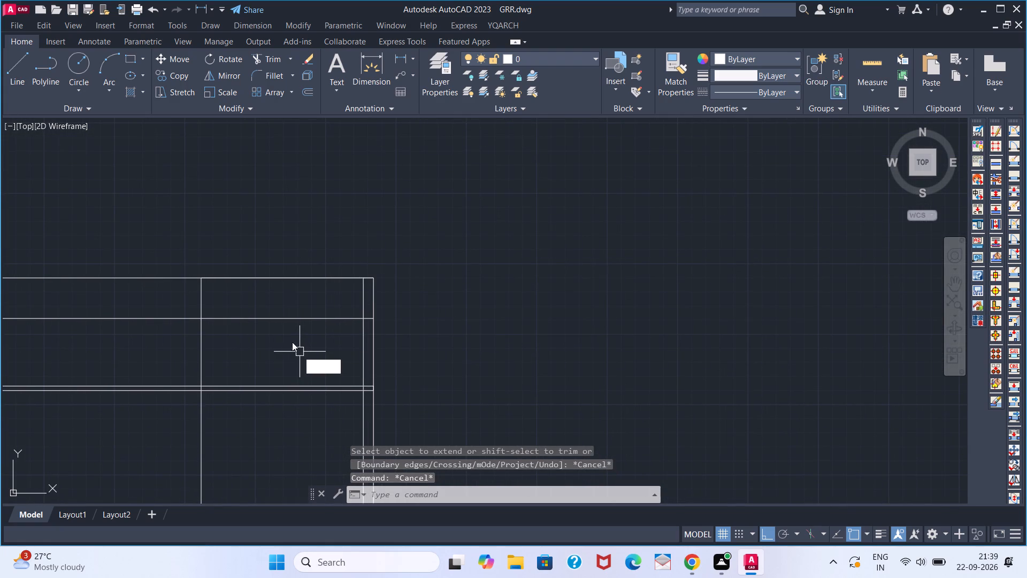
click(293, 283)
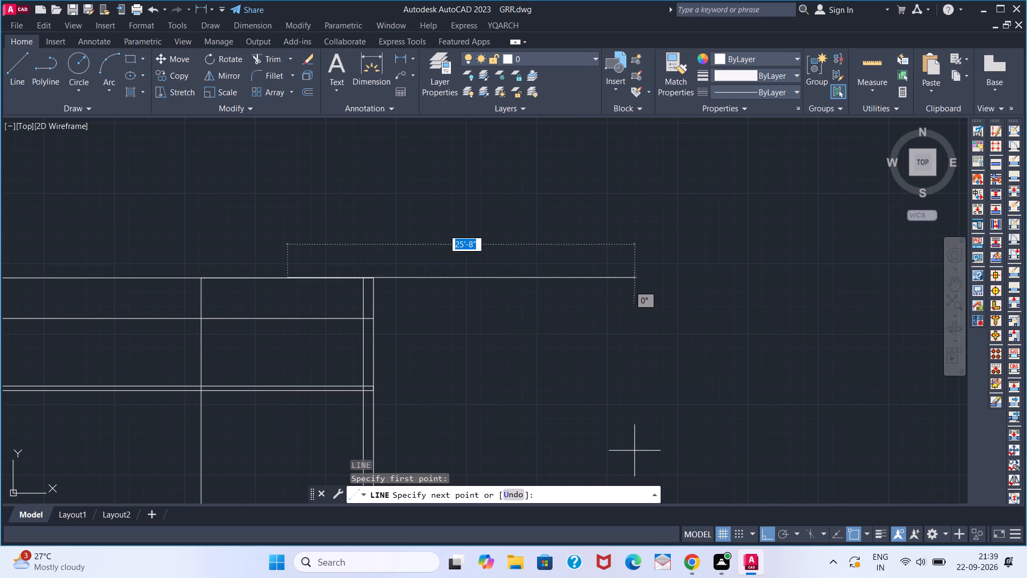
click(763, 528)
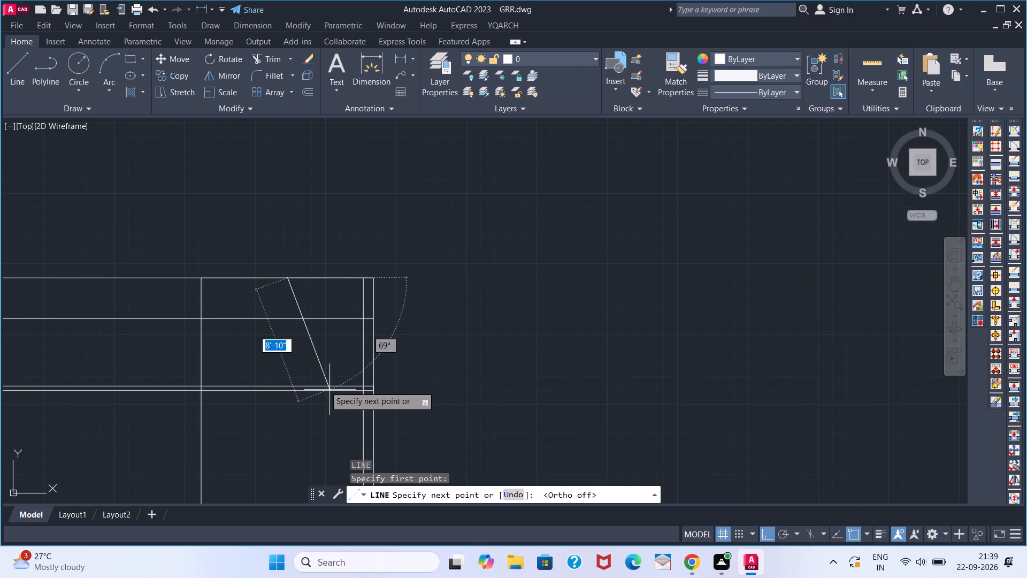
click(204, 318)
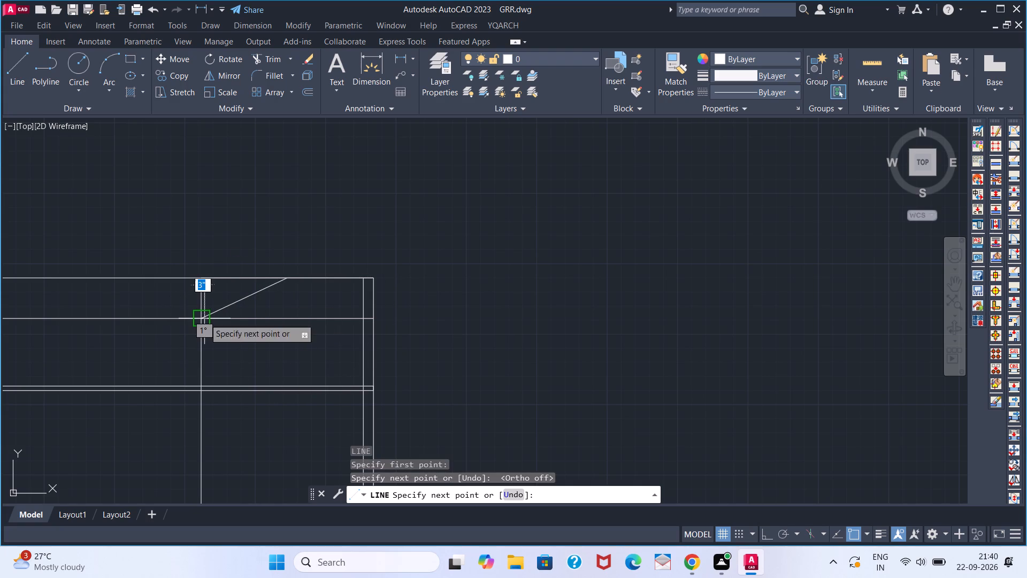
key(space)
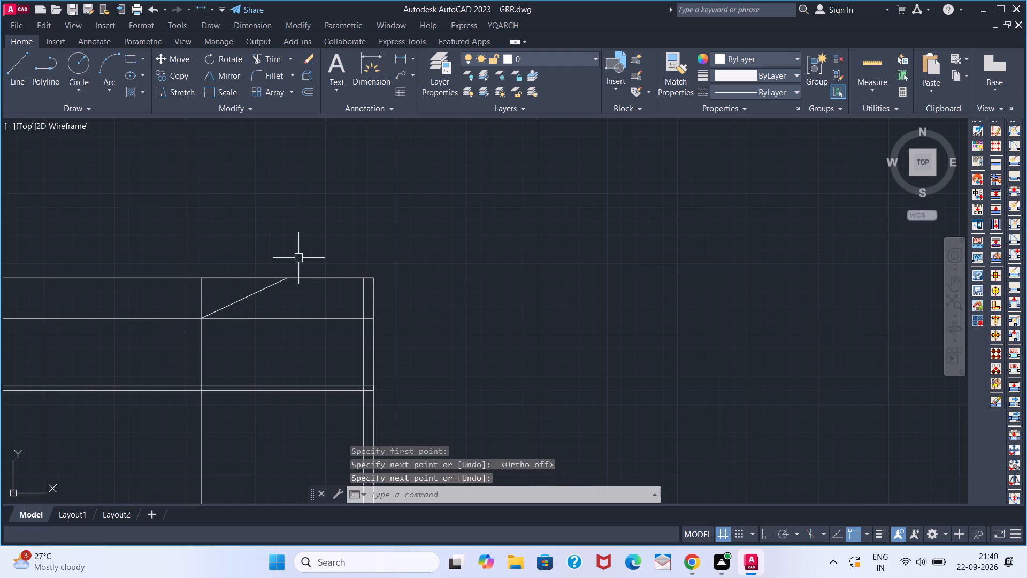
key(space)
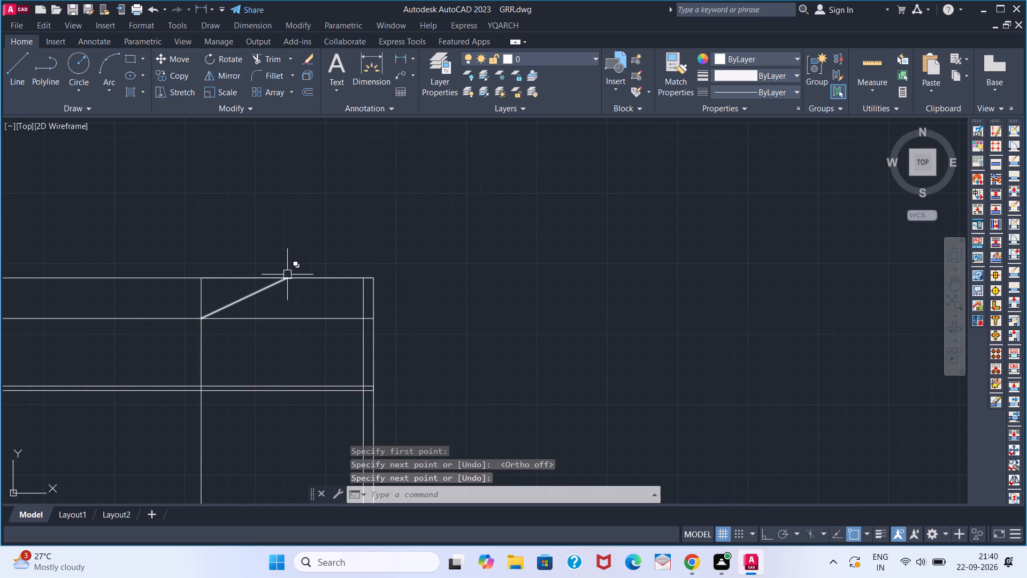
click(287, 275)
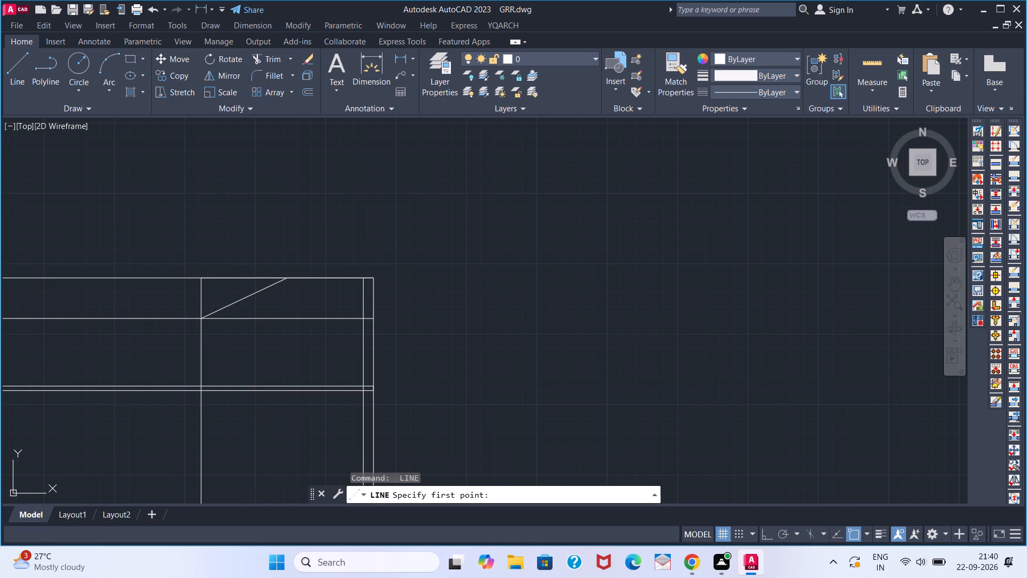
click(374, 322)
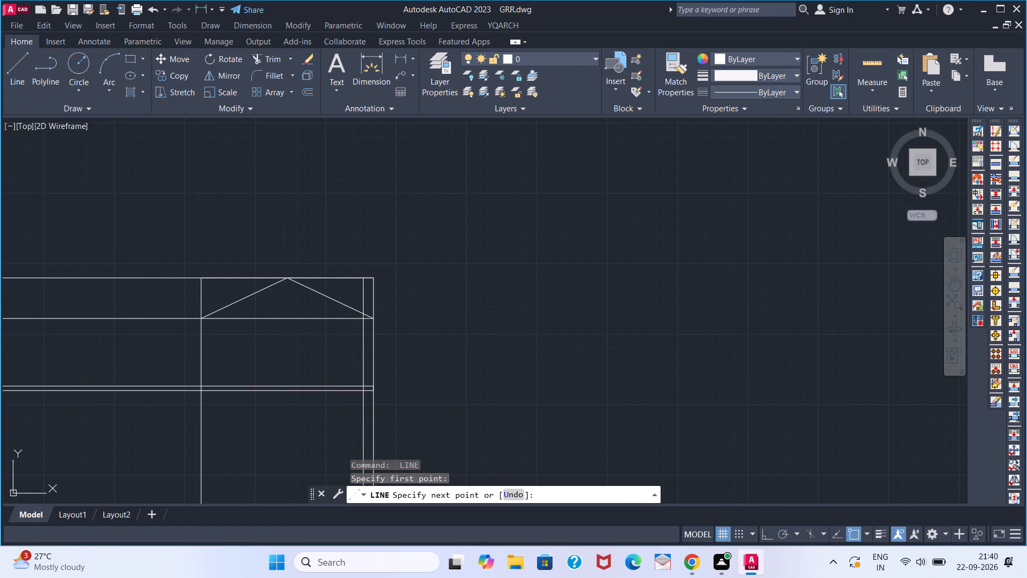
key(space)
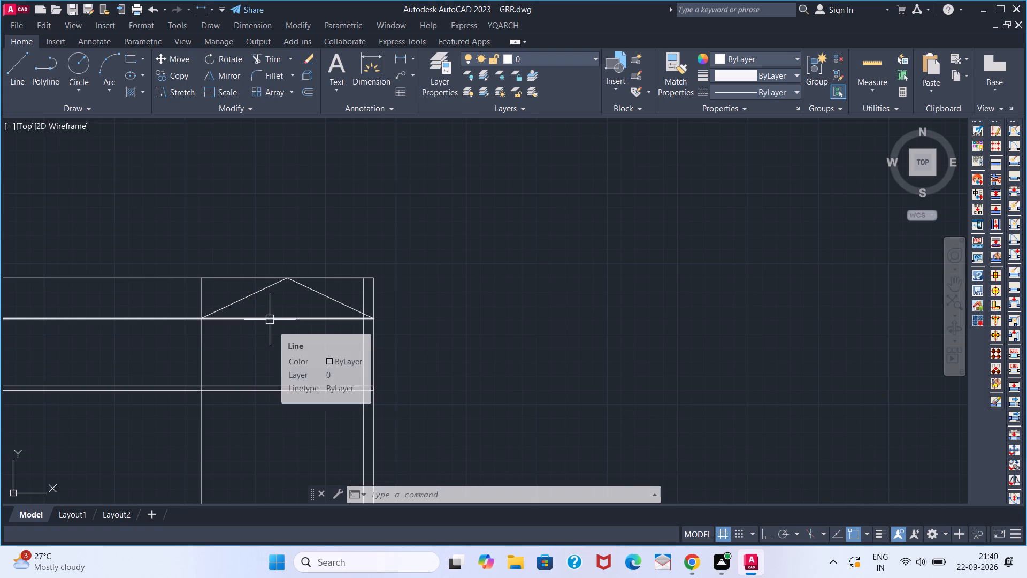
Trim away the part of the 5' offset line that runs west of the gable section's vertical line.
text(TR)
key(space)
click(156, 321)
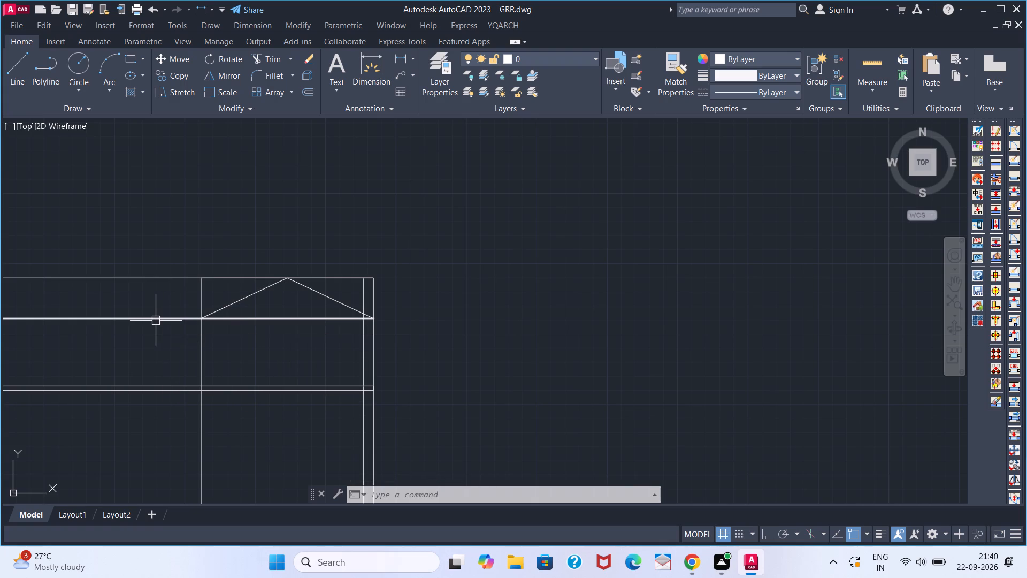
key(Escape)
Delete the long top line west of the gable and the short top line across the gable's peak.
click(182, 277)
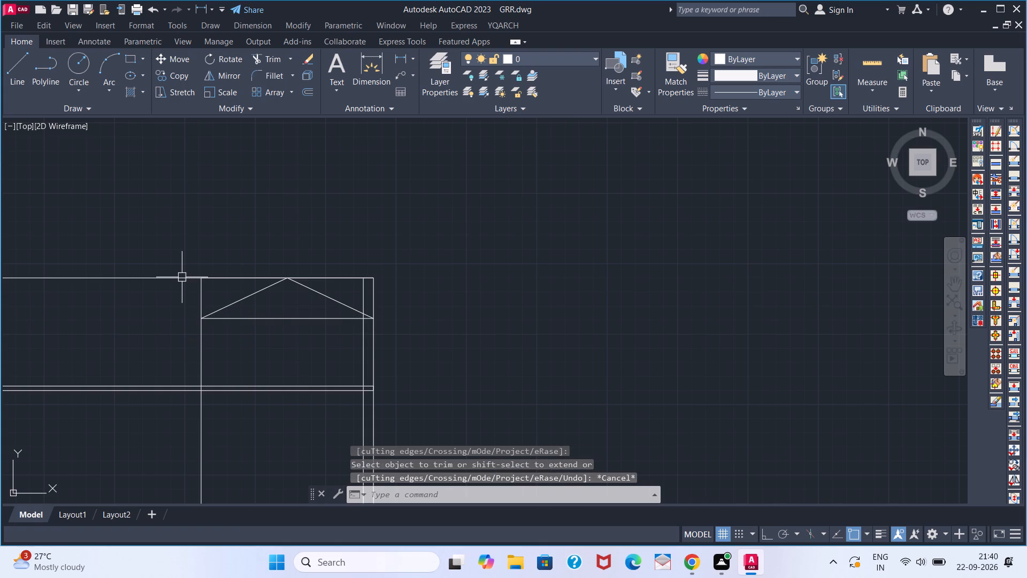
key(Delete)
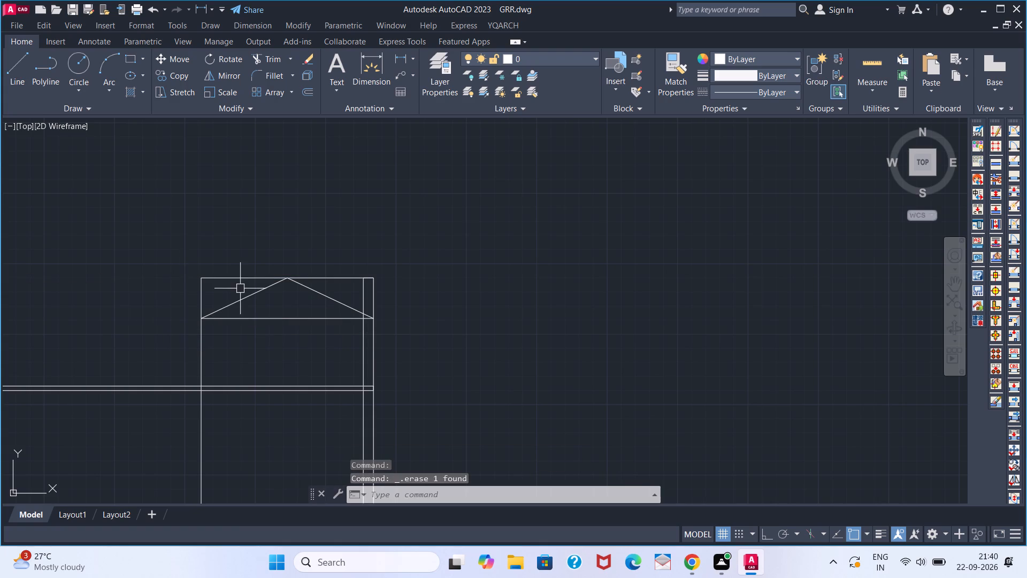
click(243, 278)
key(Delete)
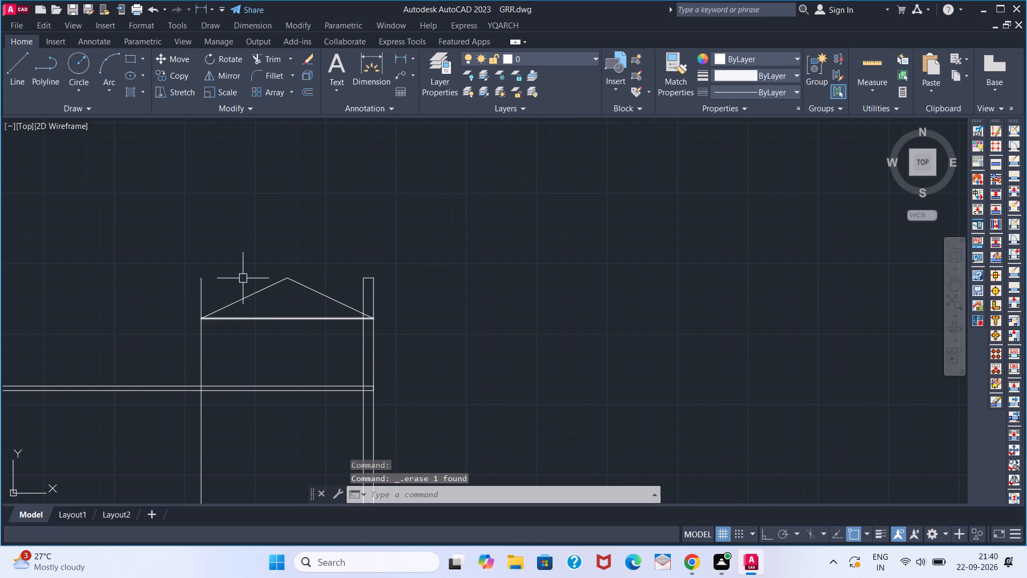
Draw an eave overhang line about 2' long from the gable's west foot, sloping down and outward.
scroll(239, 336, down, 1)
middle_drag(233, 340, 279, 333)
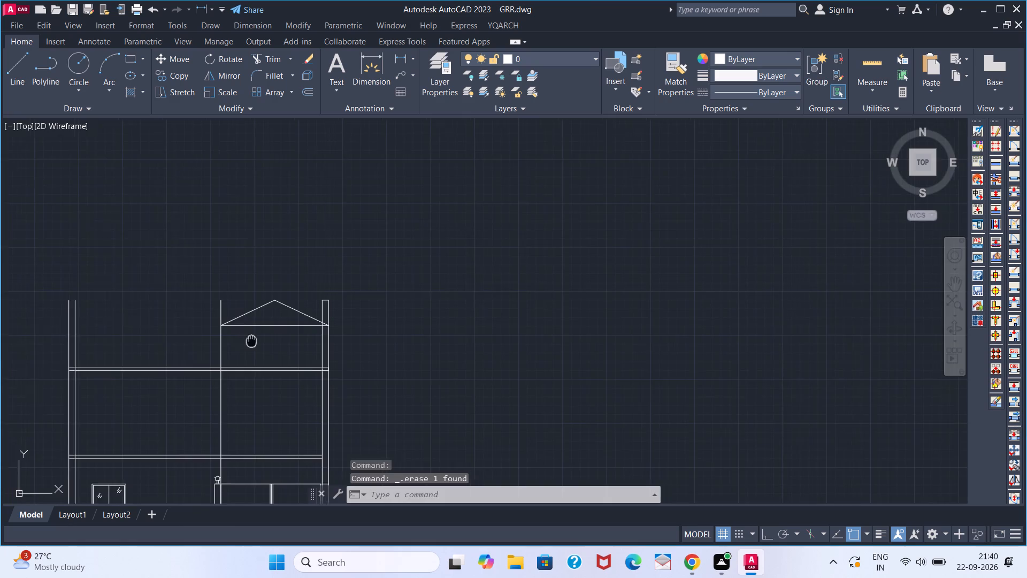
middle_drag(279, 333, 414, 320)
key(l)
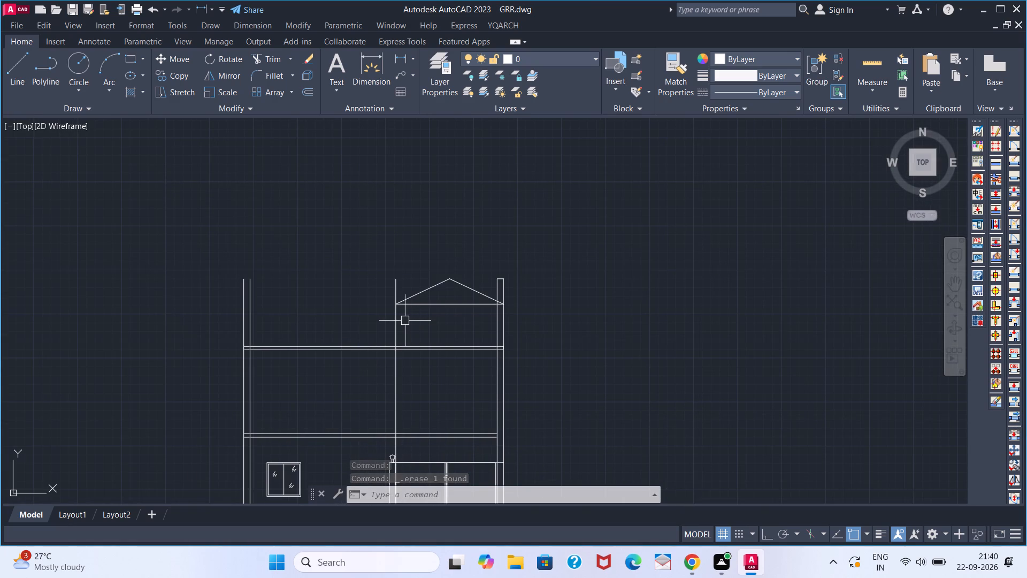
key(Return)
click(392, 307)
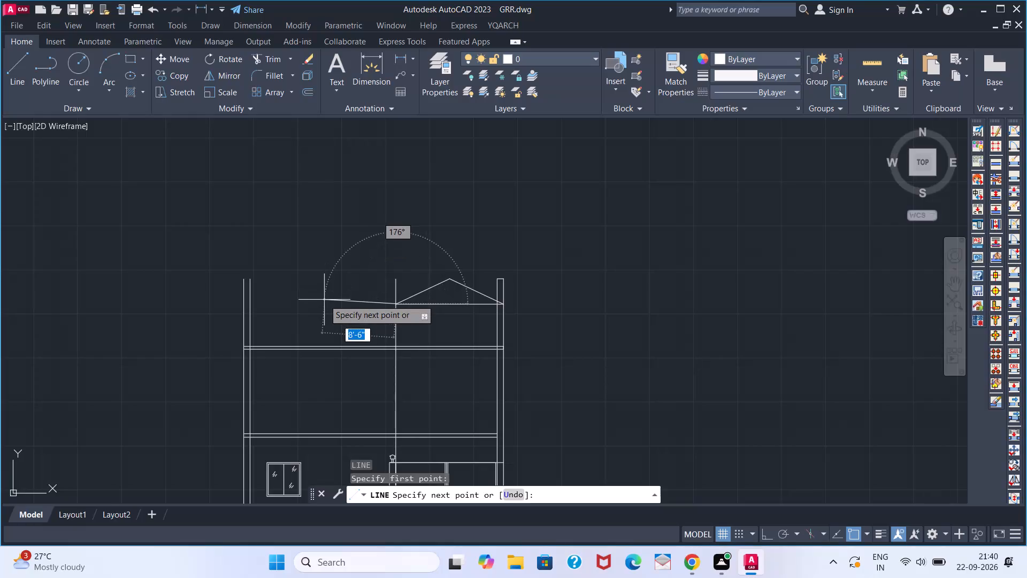
scroll(371, 311, up, 3)
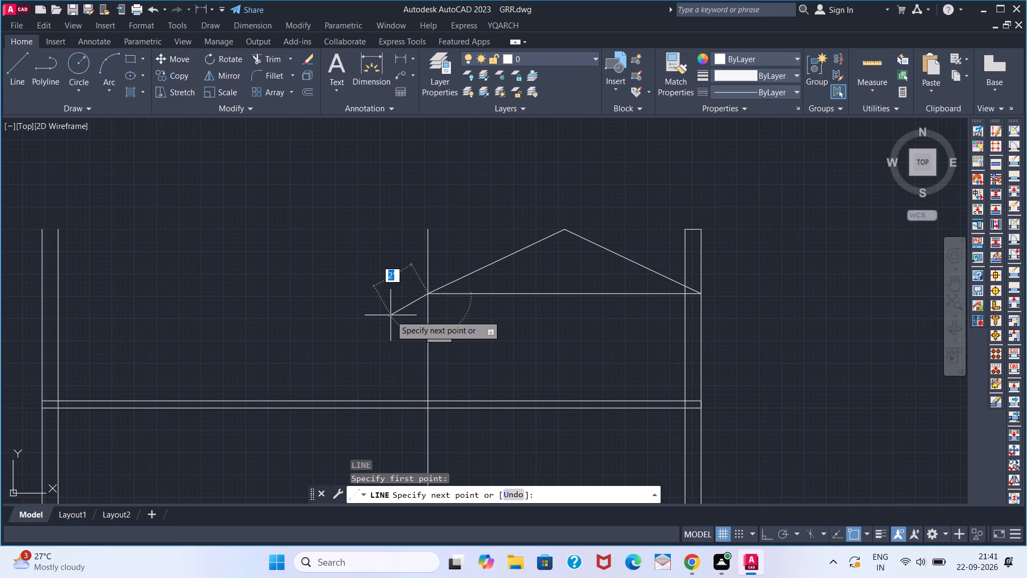
click(390, 315)
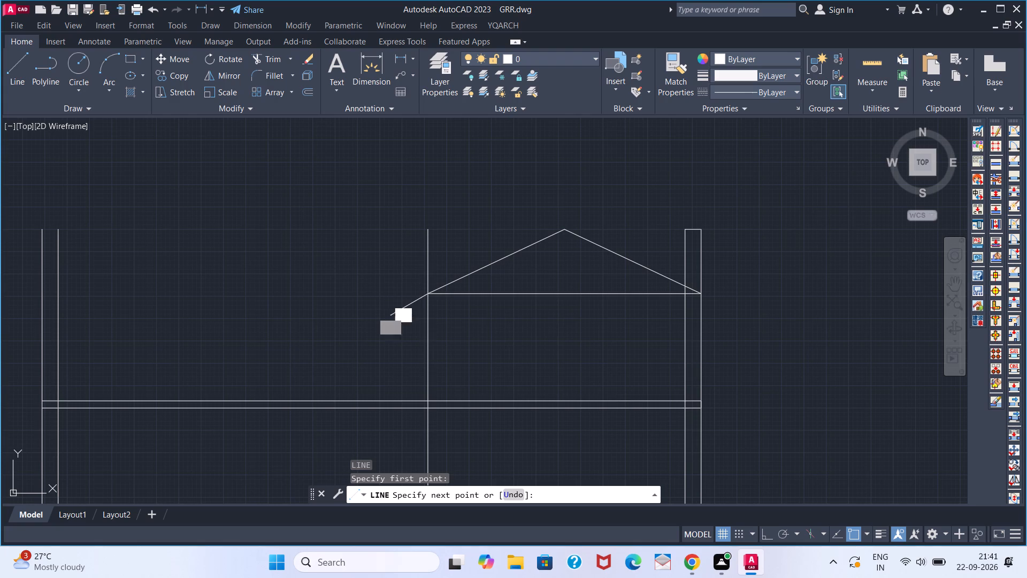
key(Escape)
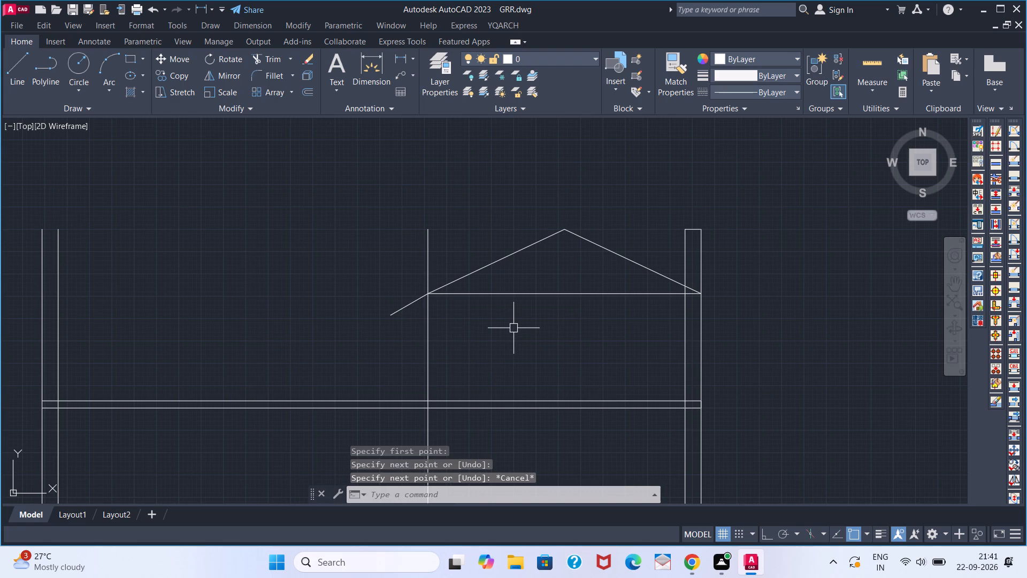
Mirror the west eave overhang about the vertical axis through the gable's peak, keeping the original.
key(m)
key(i)
key(Return)
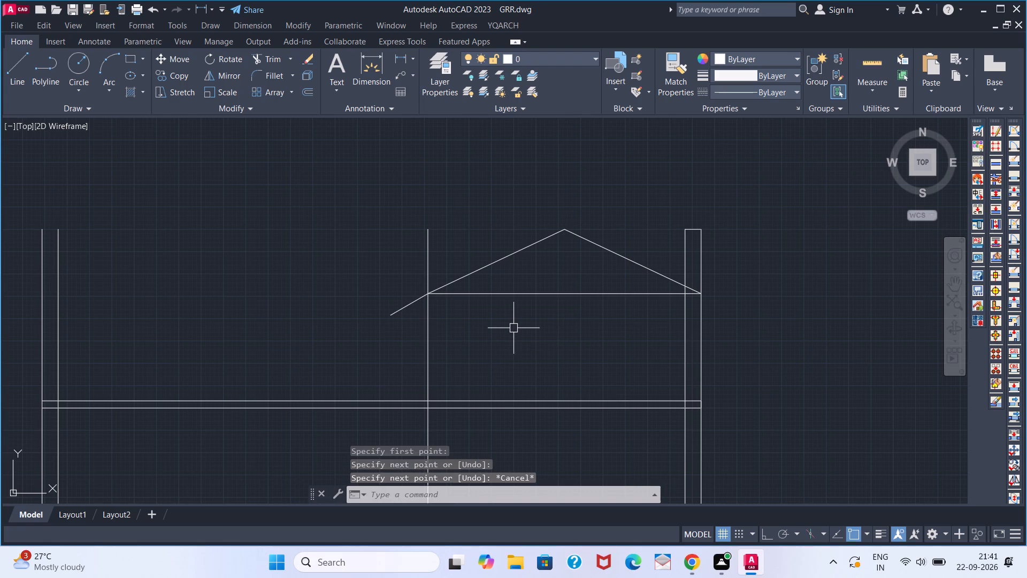
click(397, 313)
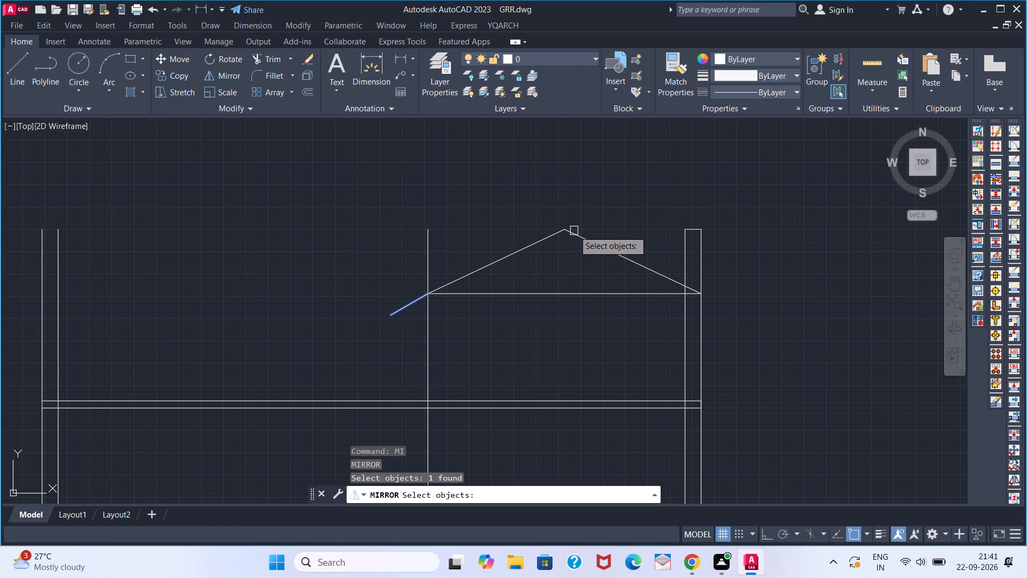
key(space)
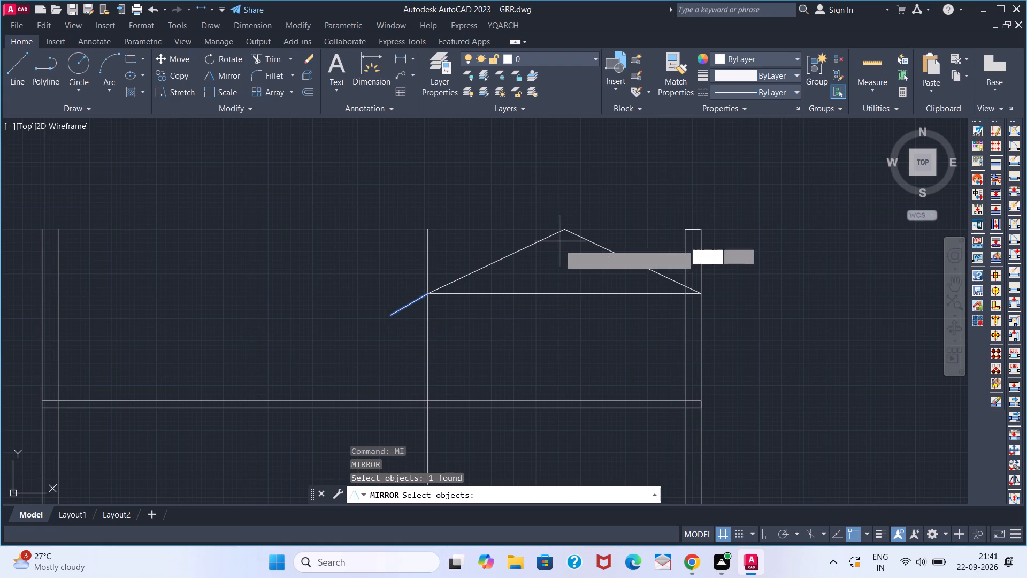
click(565, 233)
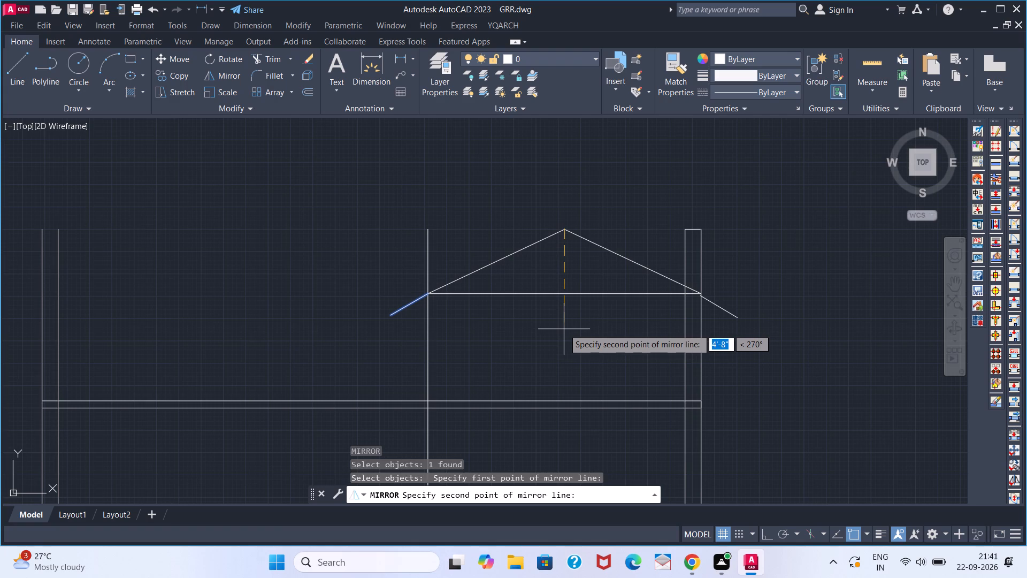
click(564, 329)
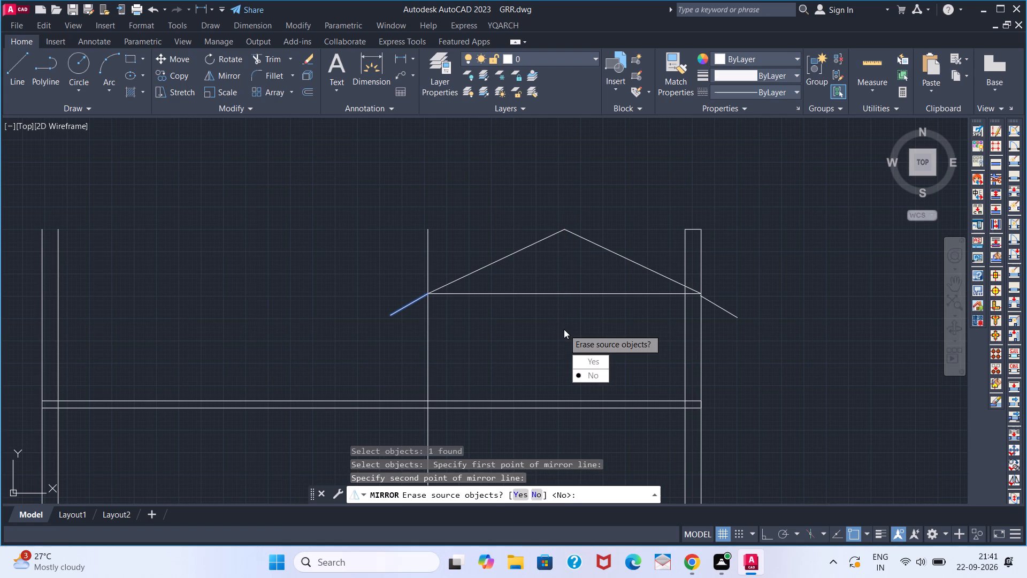
key(space)
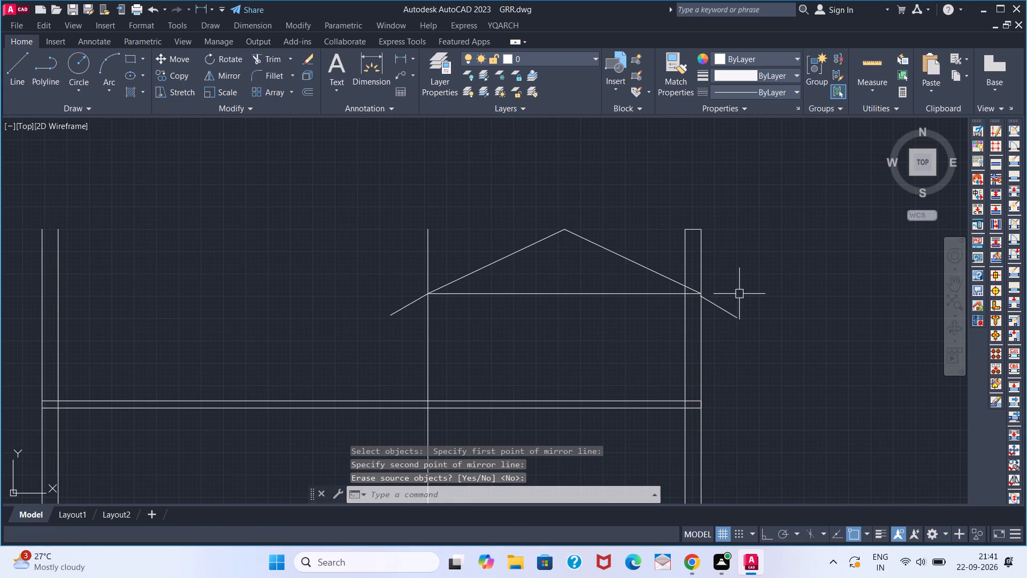
Move the mirrored east overhang so its inner end meets the gable's east foot at the outer wall line.
scroll(722, 303, up, 3)
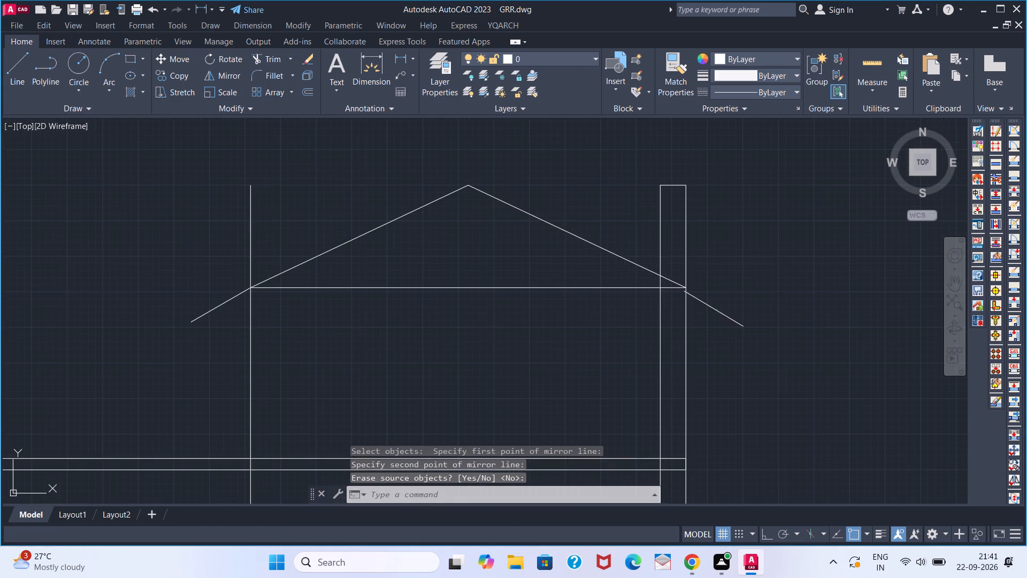
scroll(714, 306, up, 2)
click(689, 302)
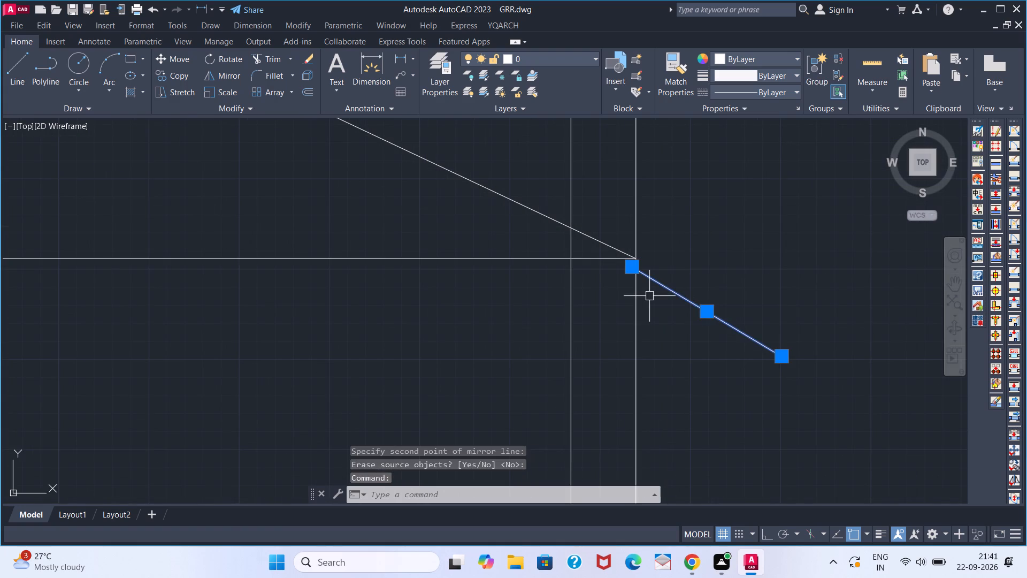
key(m)
key(Return)
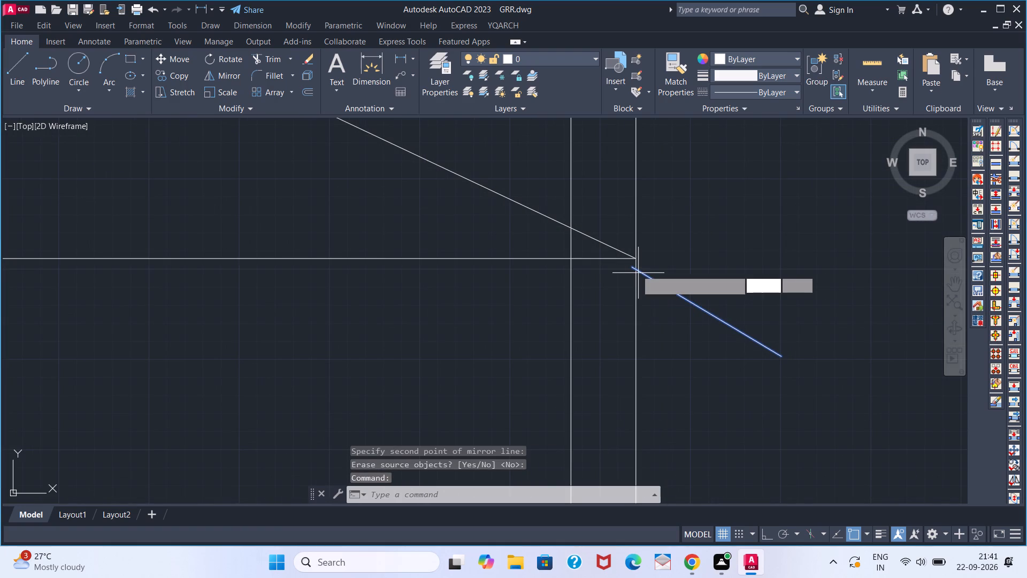
click(633, 268)
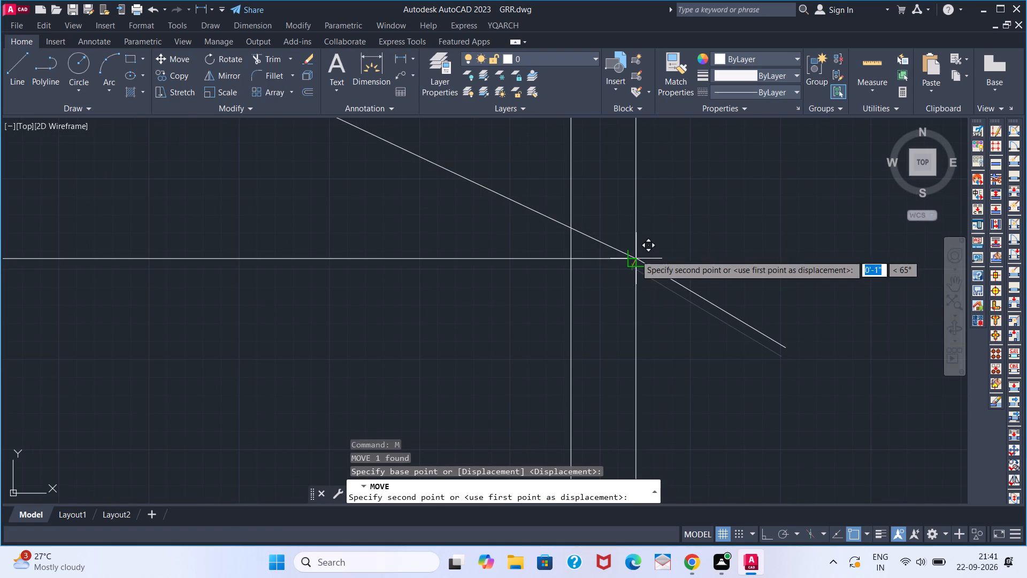
click(637, 253)
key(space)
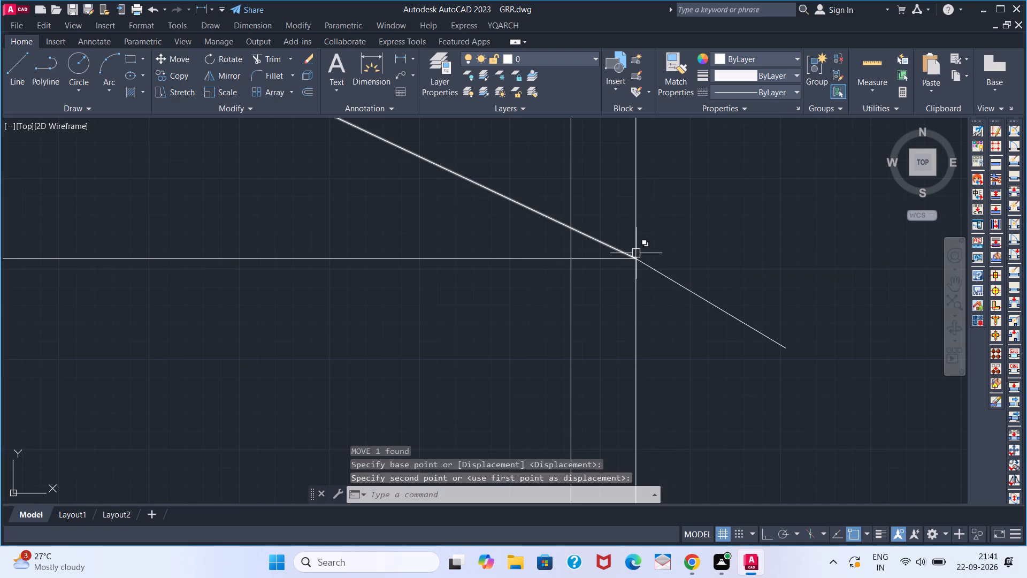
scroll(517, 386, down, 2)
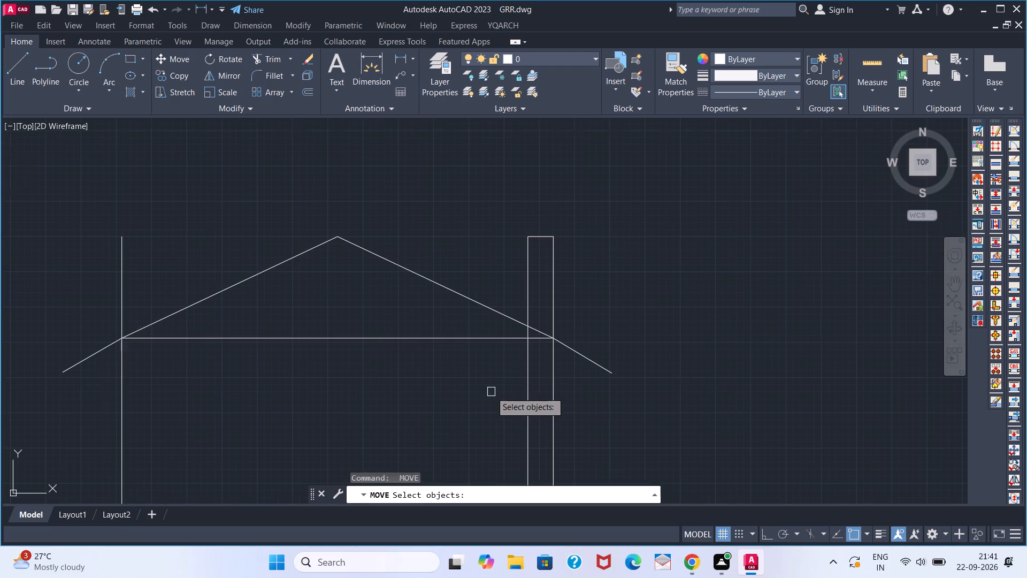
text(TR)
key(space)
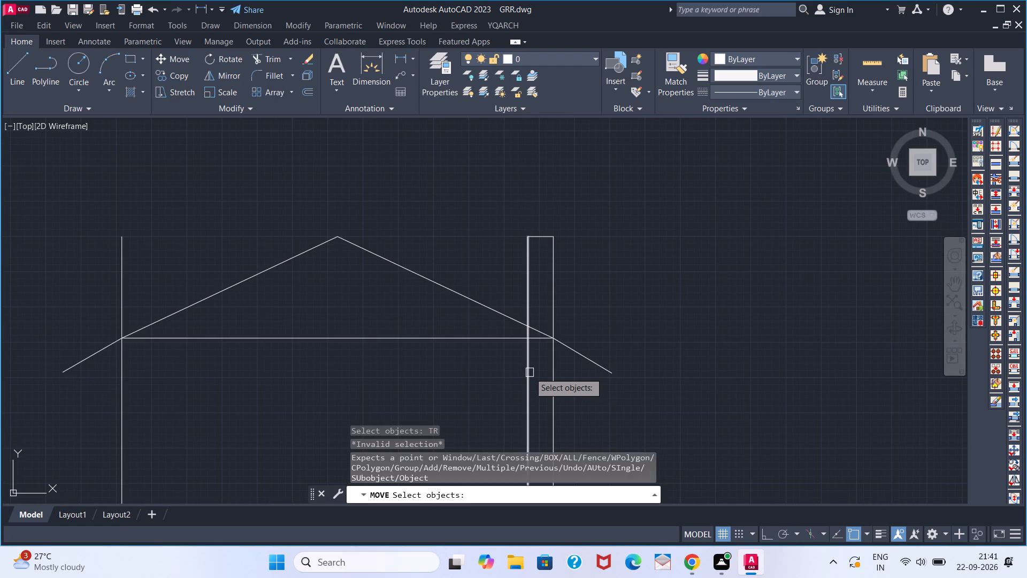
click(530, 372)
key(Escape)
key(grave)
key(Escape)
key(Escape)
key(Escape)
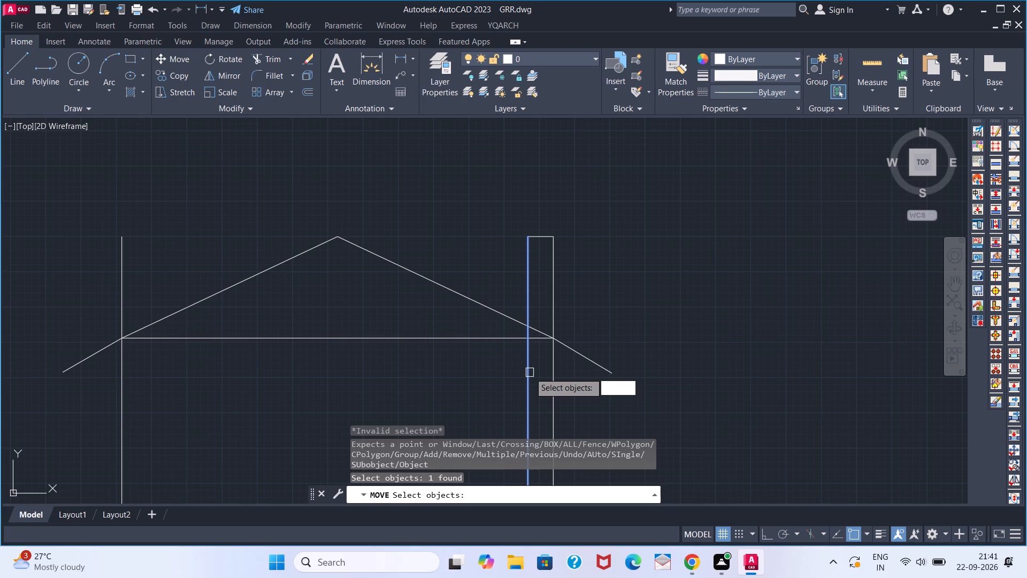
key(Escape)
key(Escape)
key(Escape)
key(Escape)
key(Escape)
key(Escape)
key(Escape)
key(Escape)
Delete the inner east wall line and the short cap line joining the two east verticals at the top.
click(530, 372)
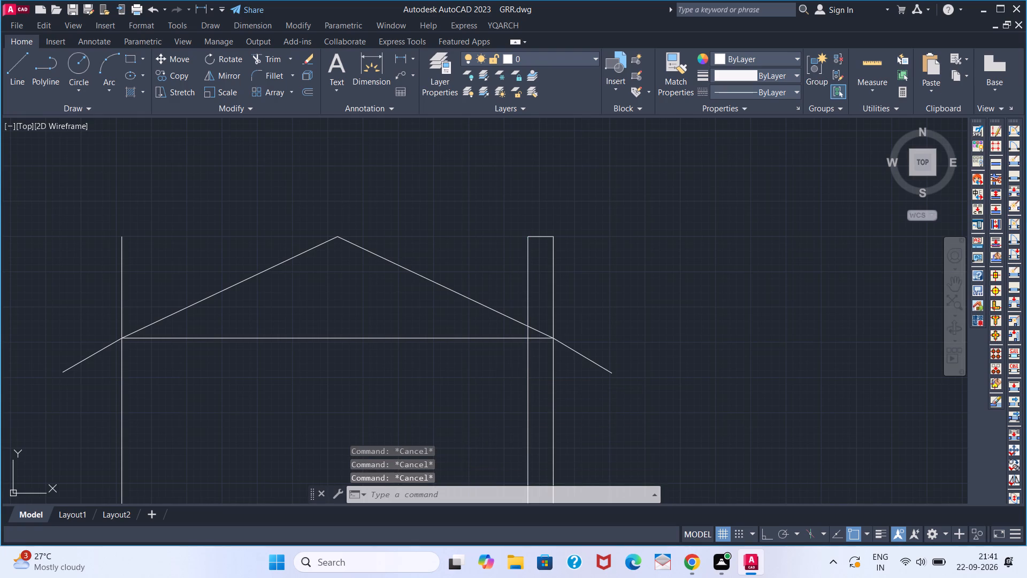
key(BackSpace)
key(Delete)
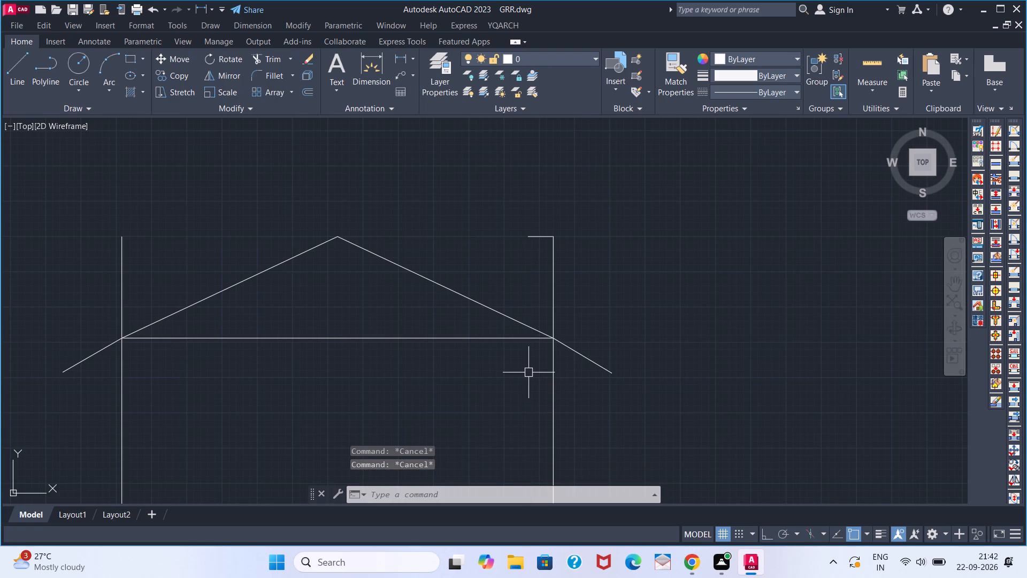
click(539, 240)
key(Delete)
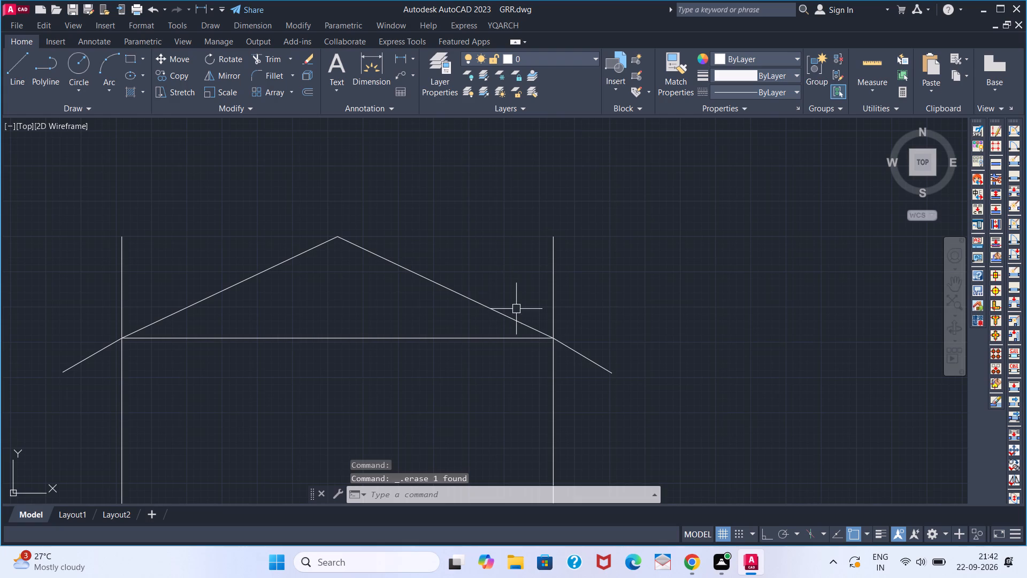
Trim the east and west verticals where they extend above the feet of the gable slopes.
text(TR)
key(space)
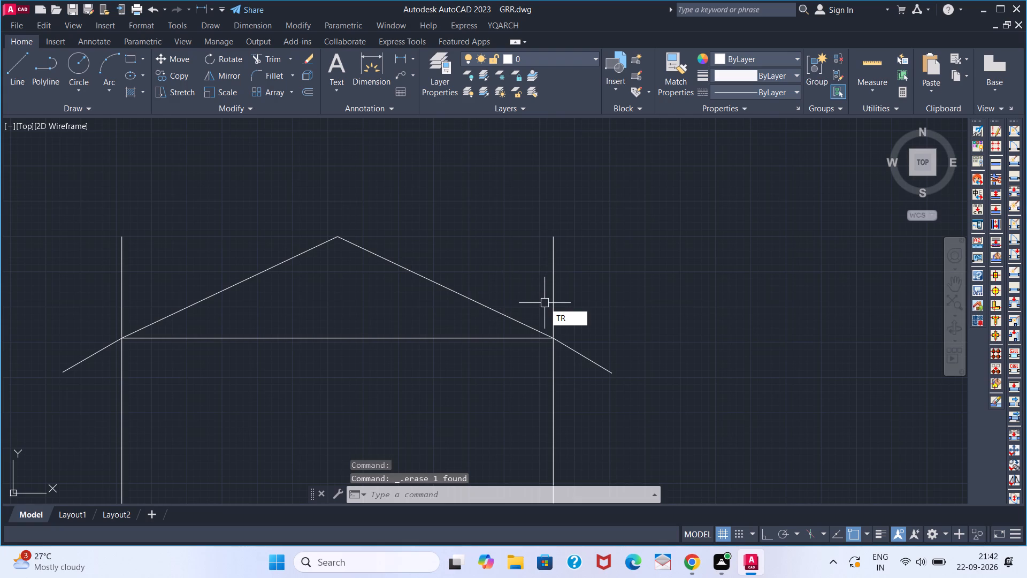
click(551, 303)
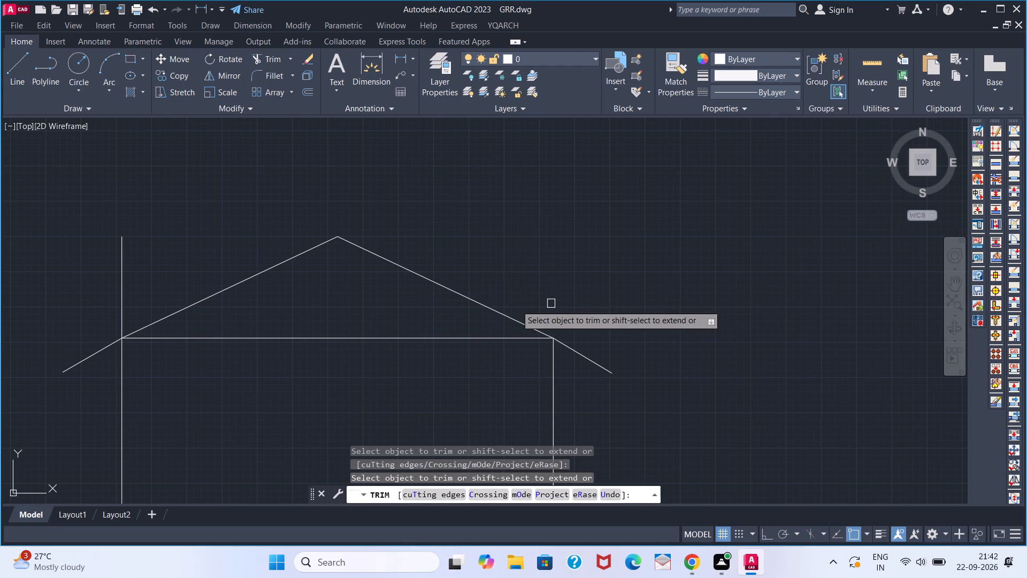
click(120, 301)
key(space)
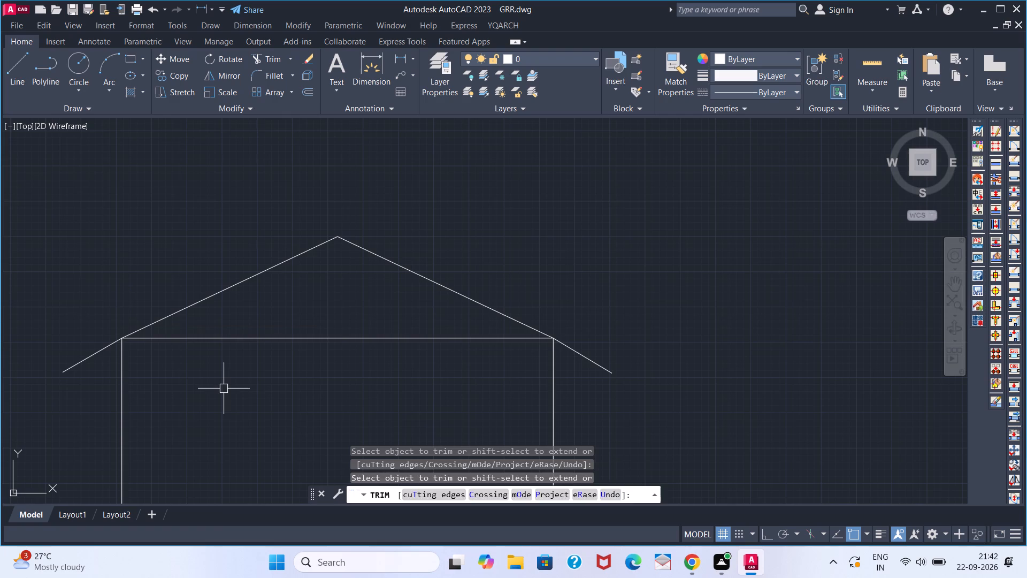
Delete the horizontal line across the base of the gable.
click(229, 336)
key(Delete)
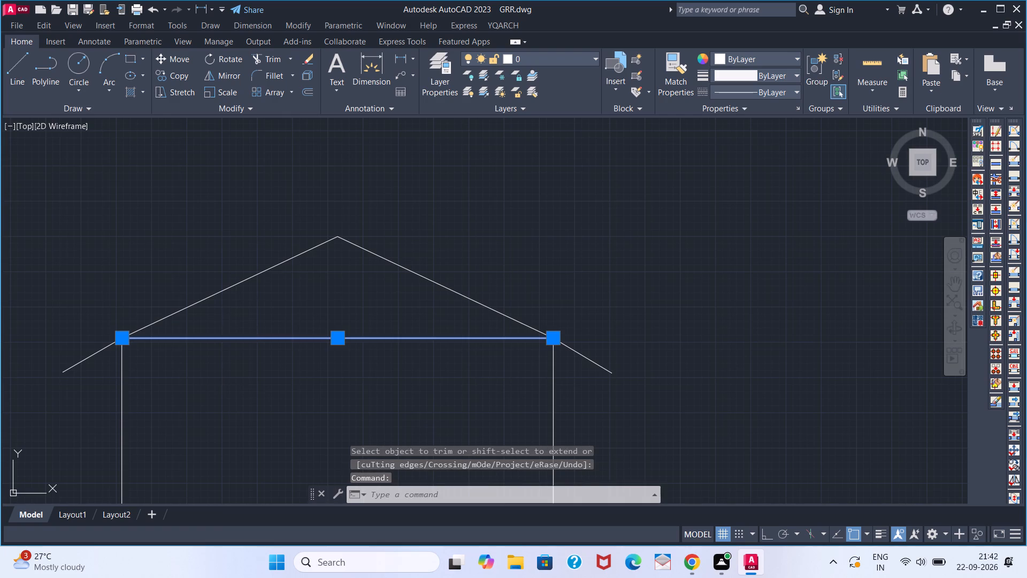
Offset the top line of the upper floor's double slab lines 3' upward.
scroll(224, 342, down, 3)
middle_drag(229, 370, 307, 339)
scroll(338, 337, down, 1)
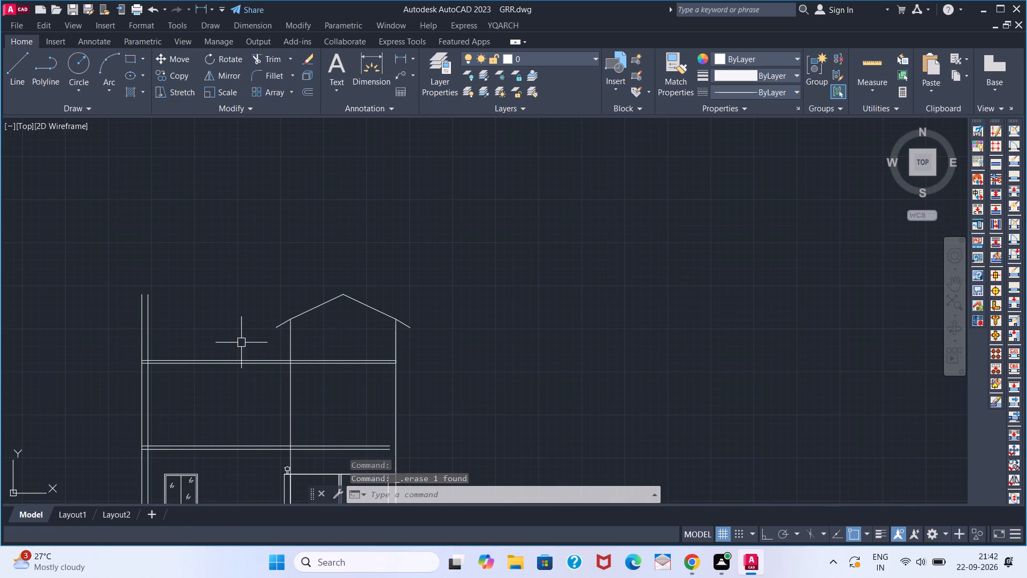
middle_drag(238, 322, 276, 336)
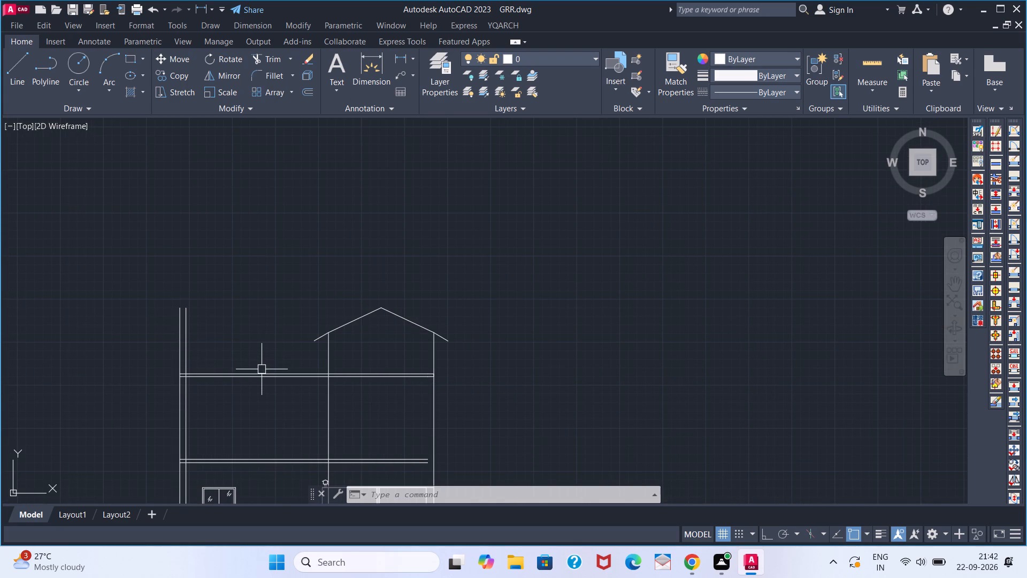
key(o)
key(Return)
key(3)
key(apostrophe)
key(Return)
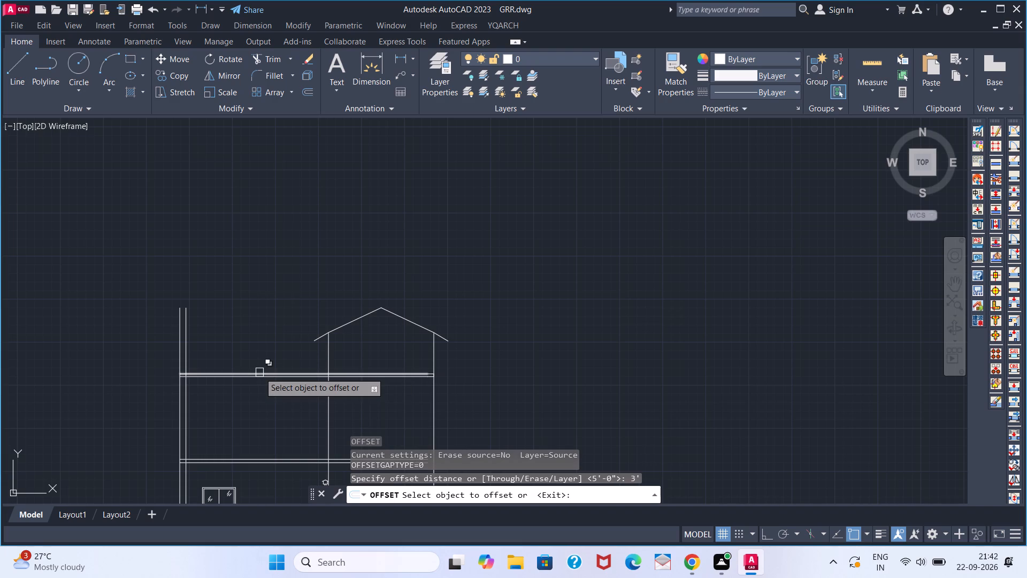
click(259, 372)
key(space)
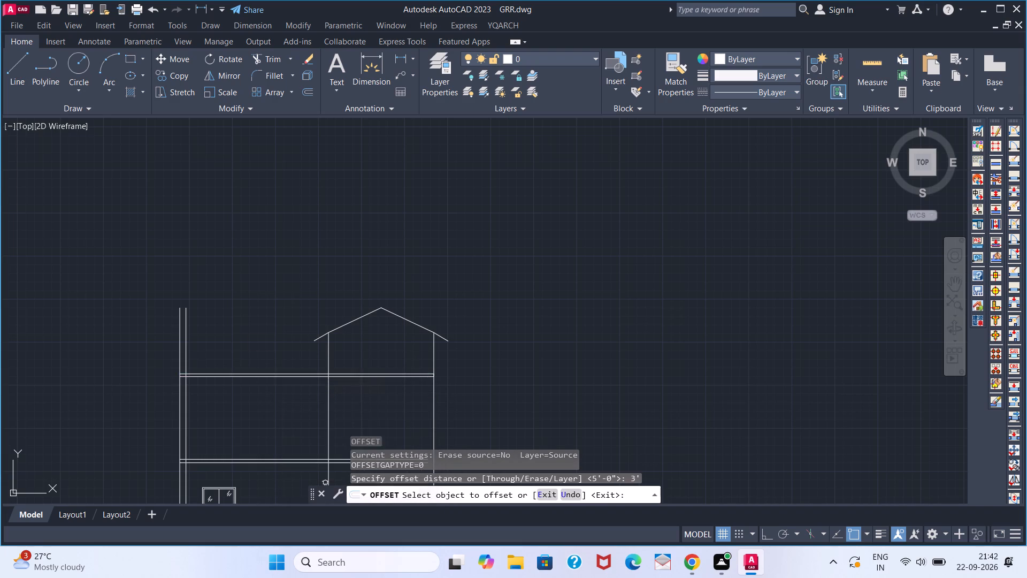
click(259, 356)
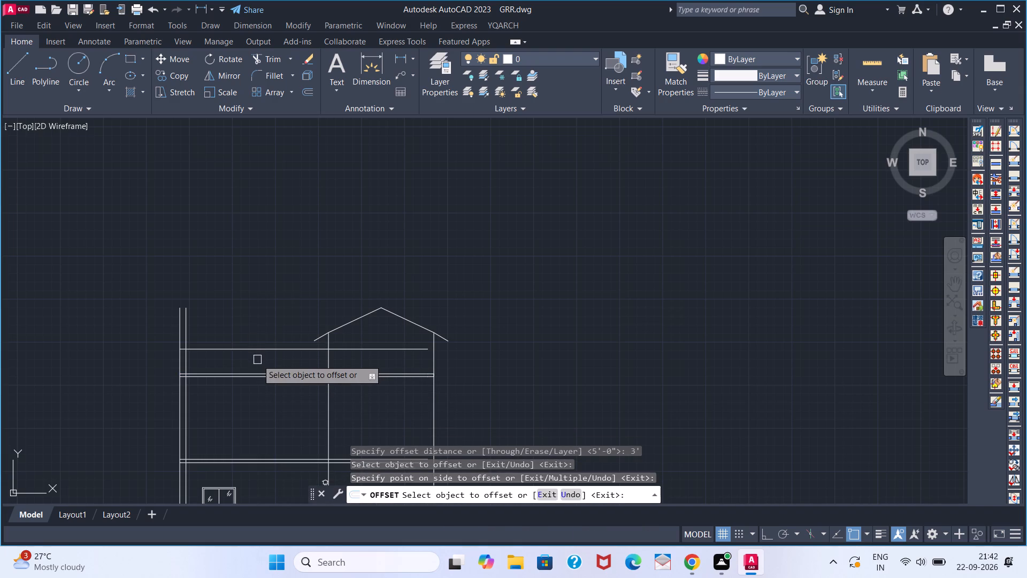
key(Escape)
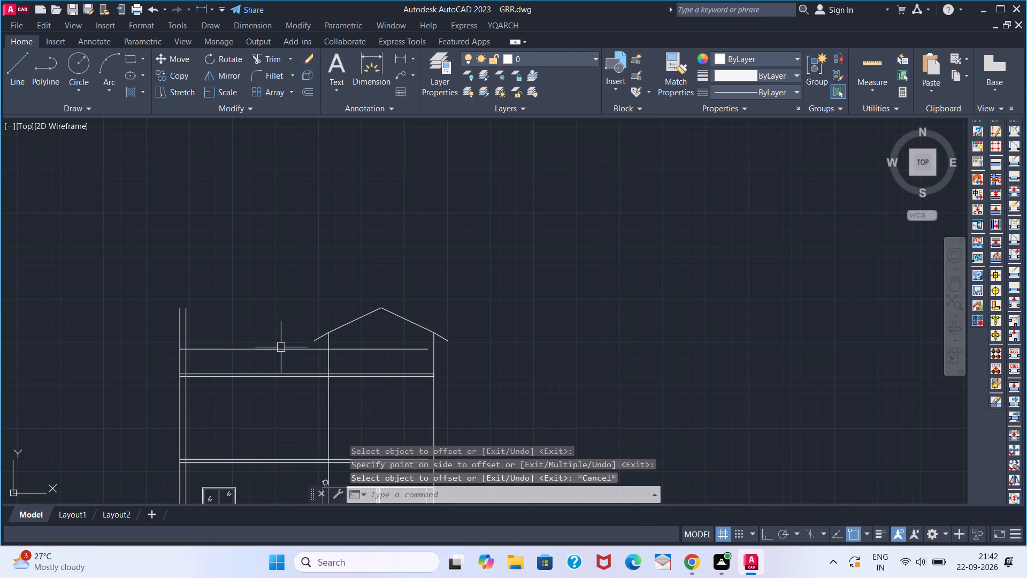
Trim the new roof-level line where it runs east past the gabled section's west wall line.
scroll(281, 347, up, 2)
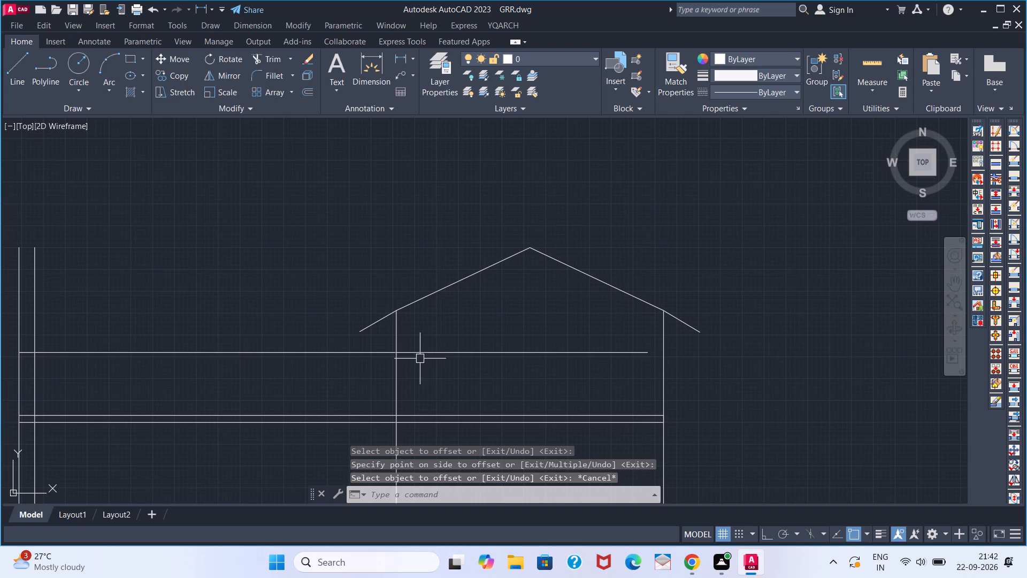
text(TR)
key(space)
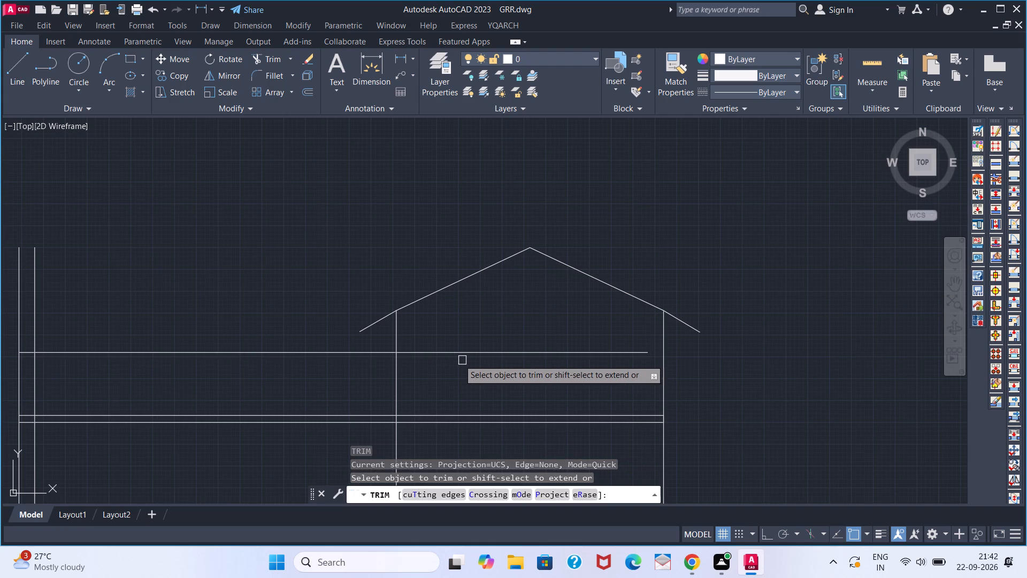
click(447, 356)
key(space)
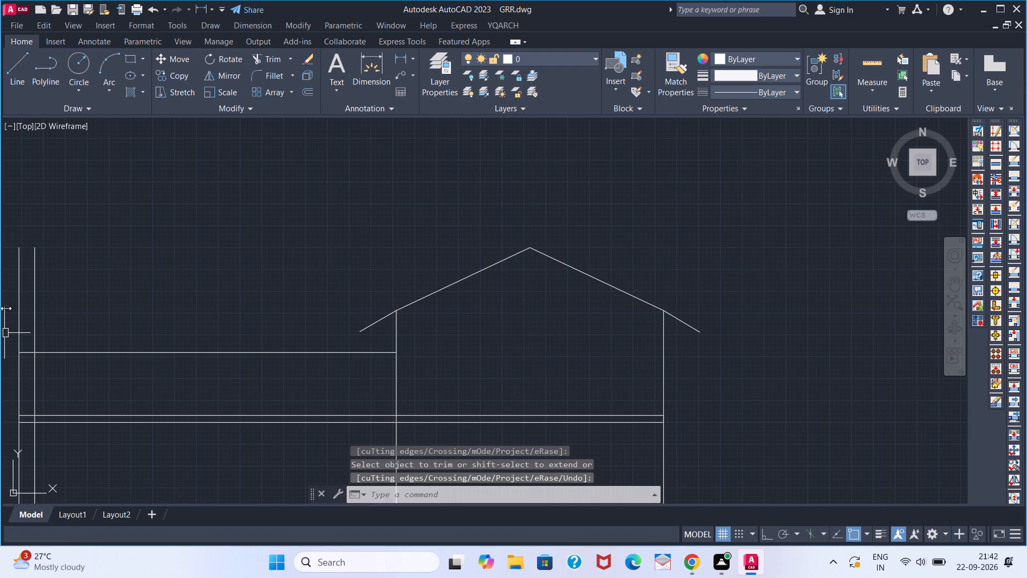
Trim both west outer wall lines where they extend above the new roof-level line.
key(space)
click(30, 303)
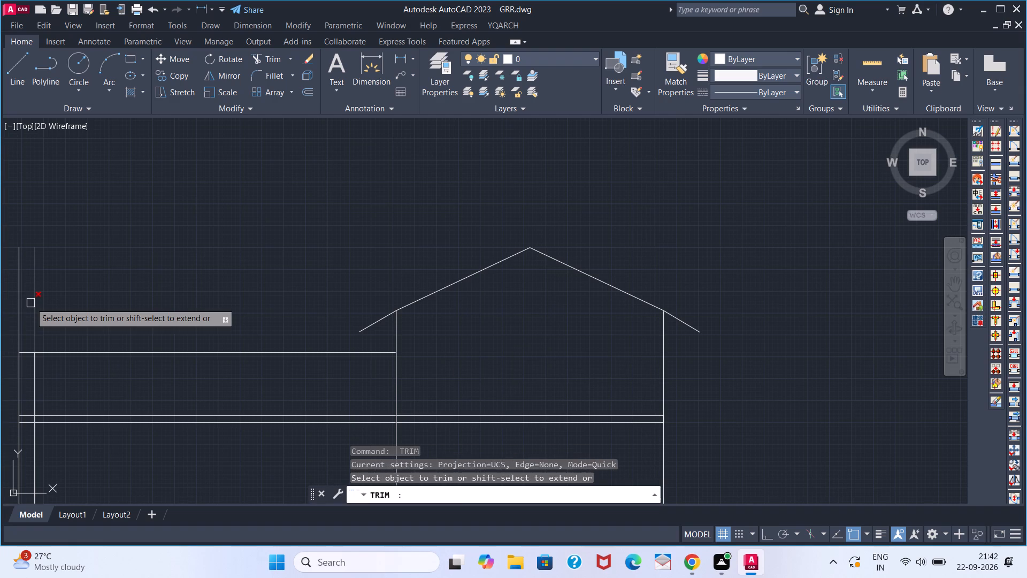
click(11, 304)
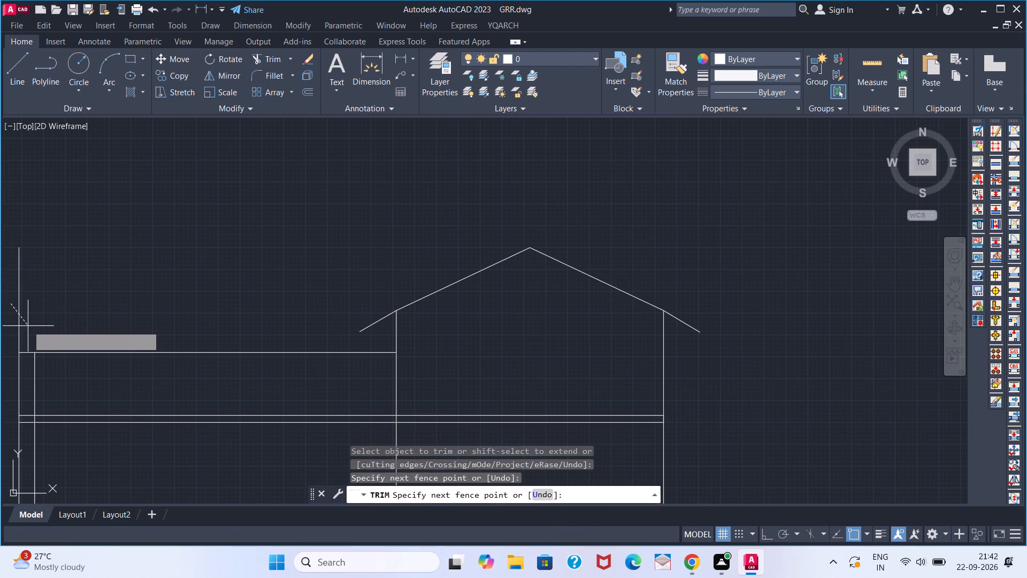
click(35, 326)
key(space)
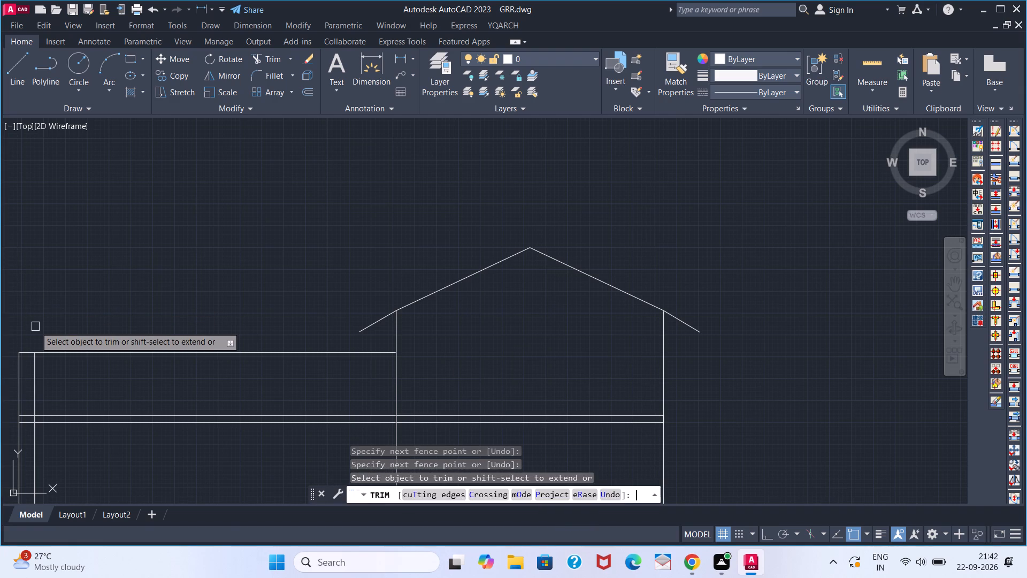
Remove the gabled section's west wall line below the upper slab's top line, trimming it between the slab lines and deleting the lower part.
scroll(221, 362, down, 1)
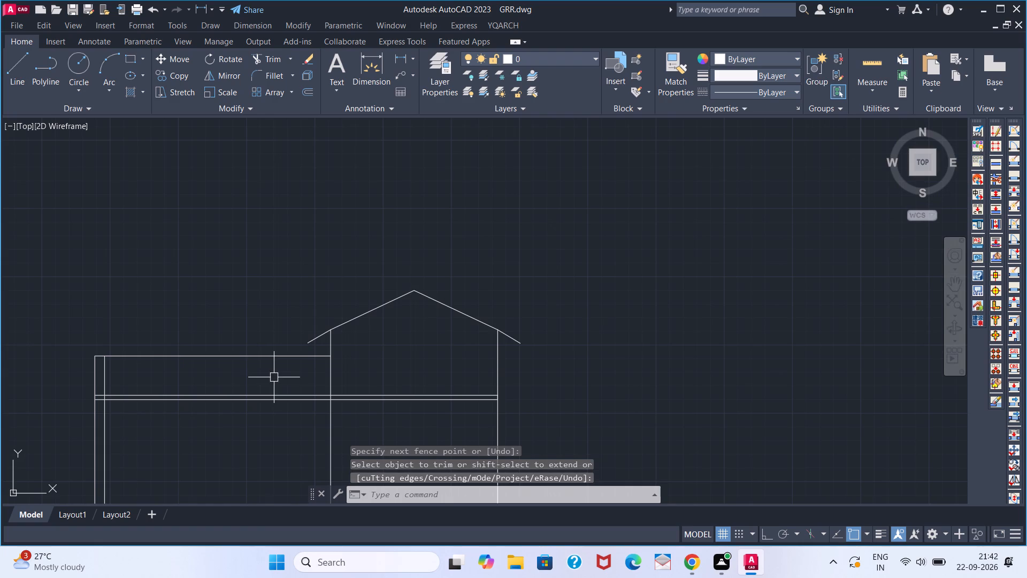
middle_drag(274, 376, 272, 293)
scroll(244, 334, down, 1)
middle_click(250, 348)
middle_drag(246, 345, 232, 333)
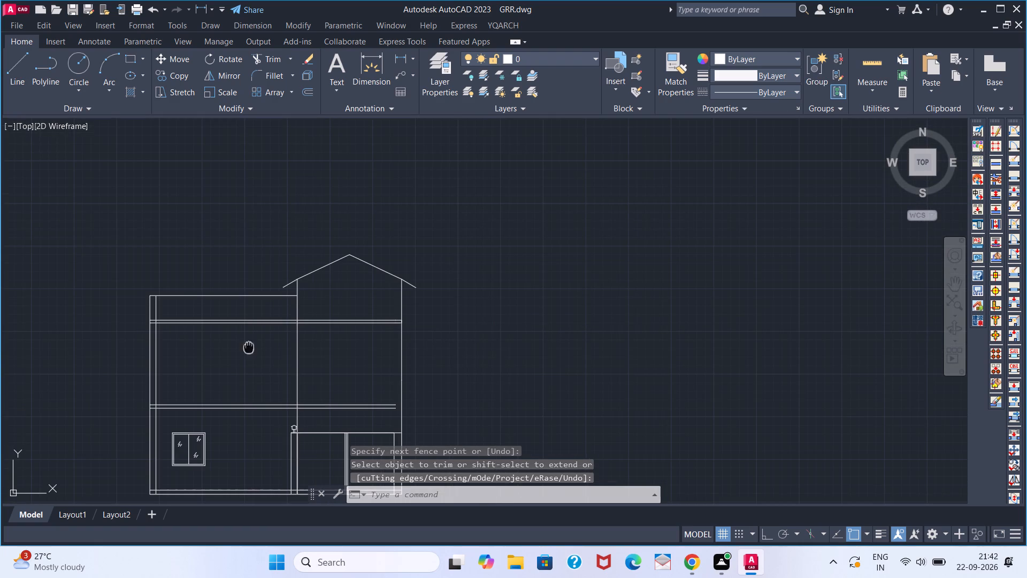
middle_drag(232, 333, 152, 309)
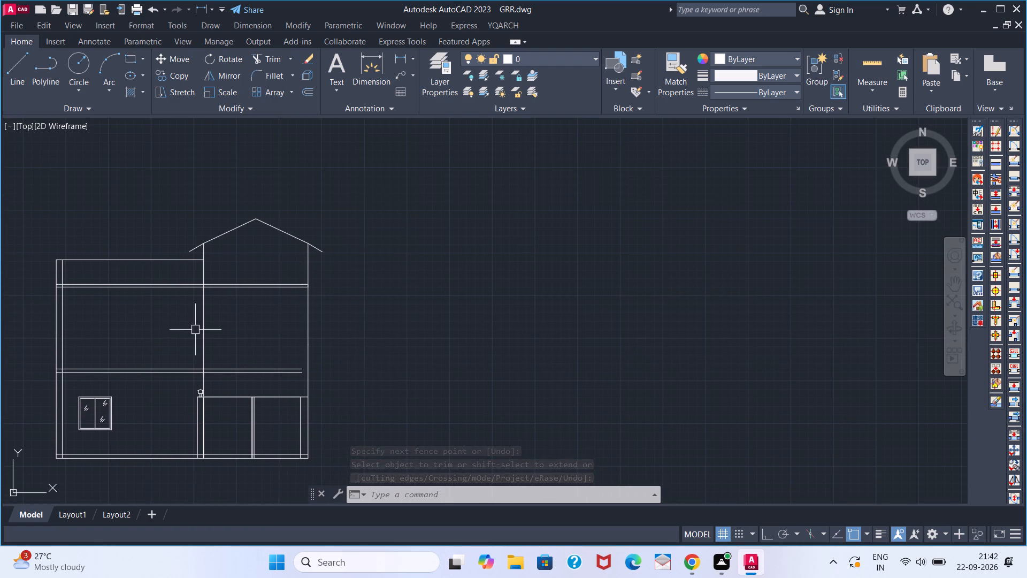
key(t)
text(R)
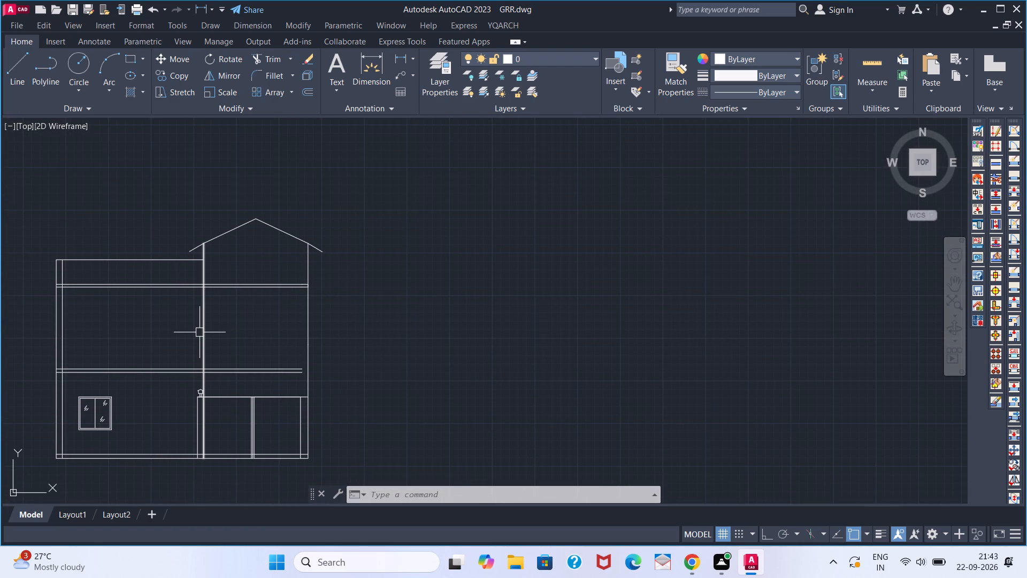
key(space)
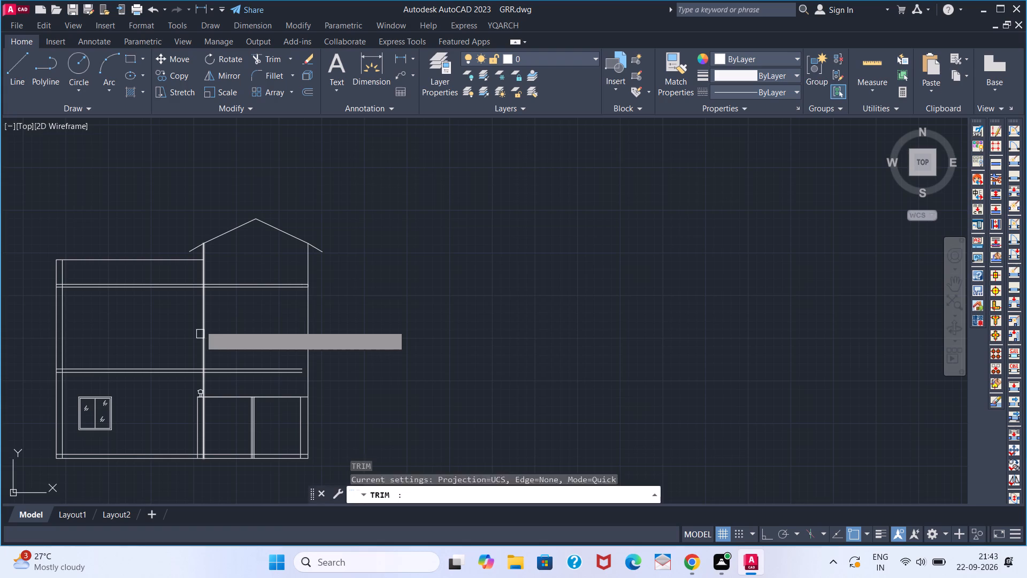
scroll(205, 280, up, 10)
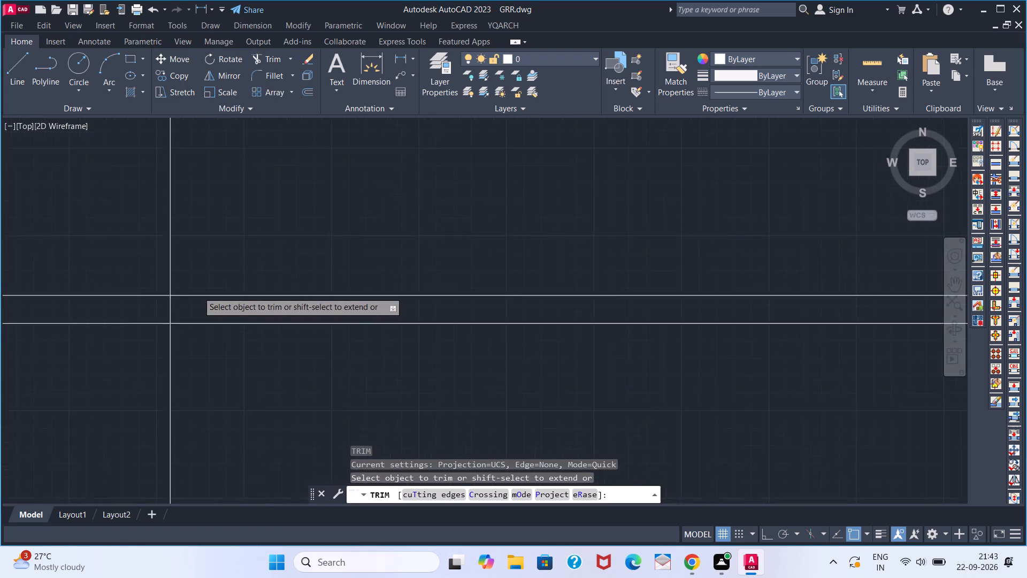
click(154, 321)
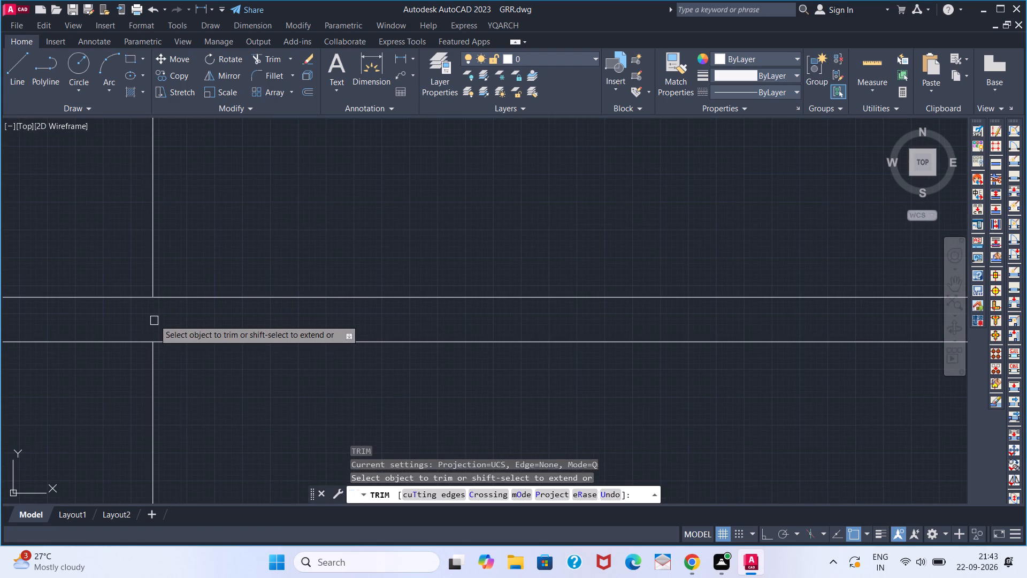
key(space)
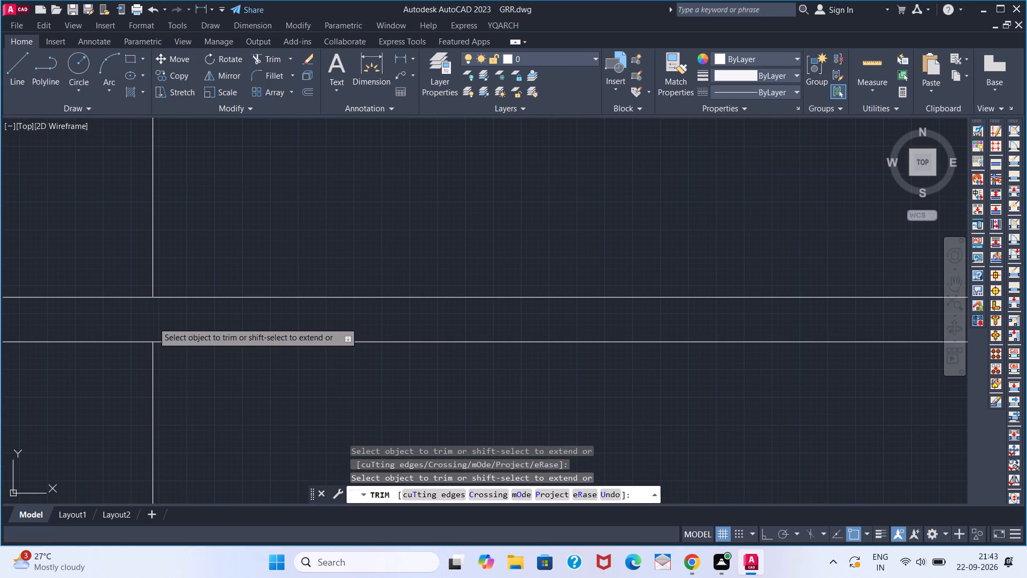
click(157, 399)
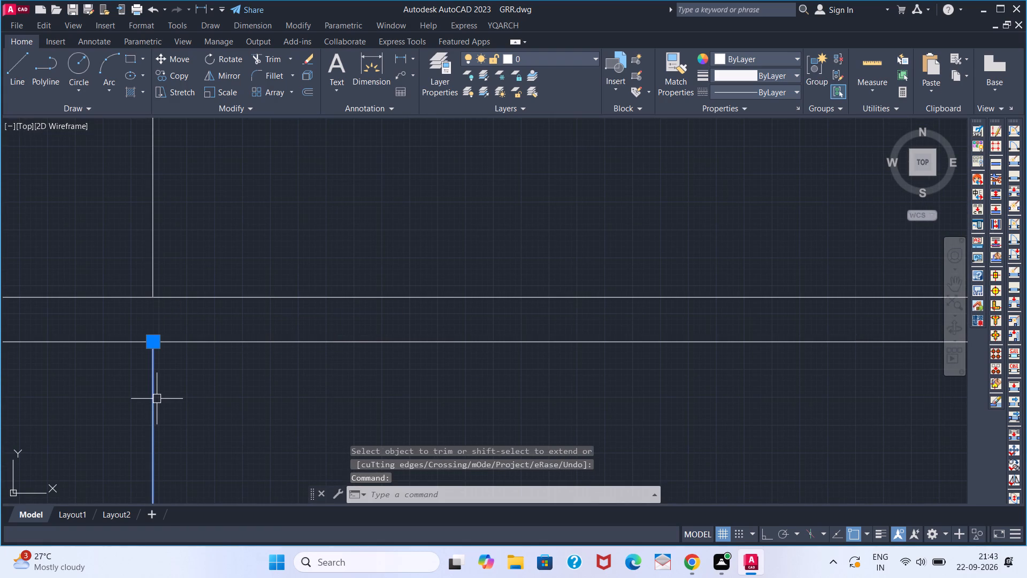
key(Delete)
Offset the gable's west slope and west eave overhang 4" to the underside.
scroll(157, 399, down, 7)
middle_drag(127, 416, 198, 375)
scroll(219, 381, up, 1)
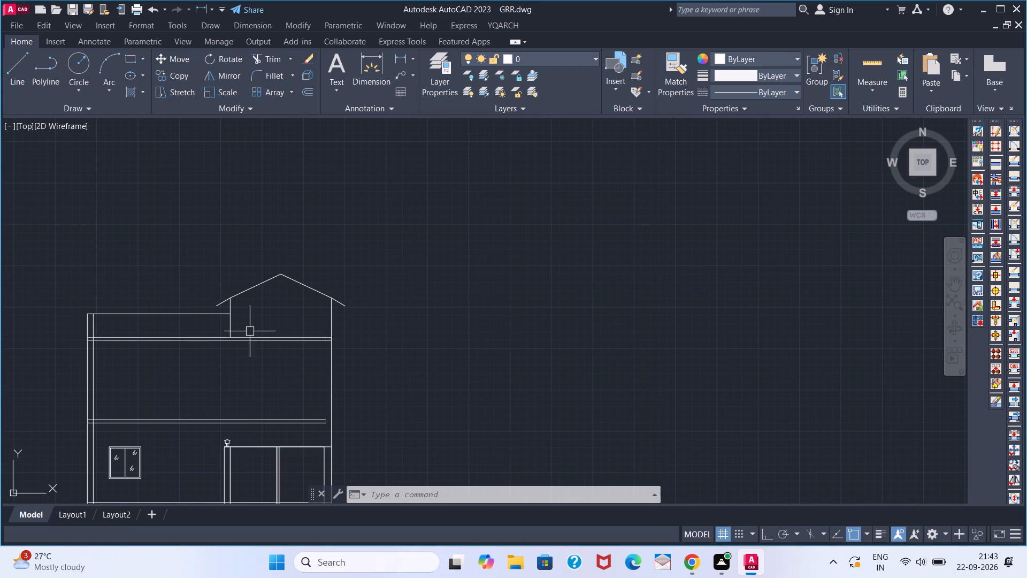
scroll(250, 300, up, 2)
key(o)
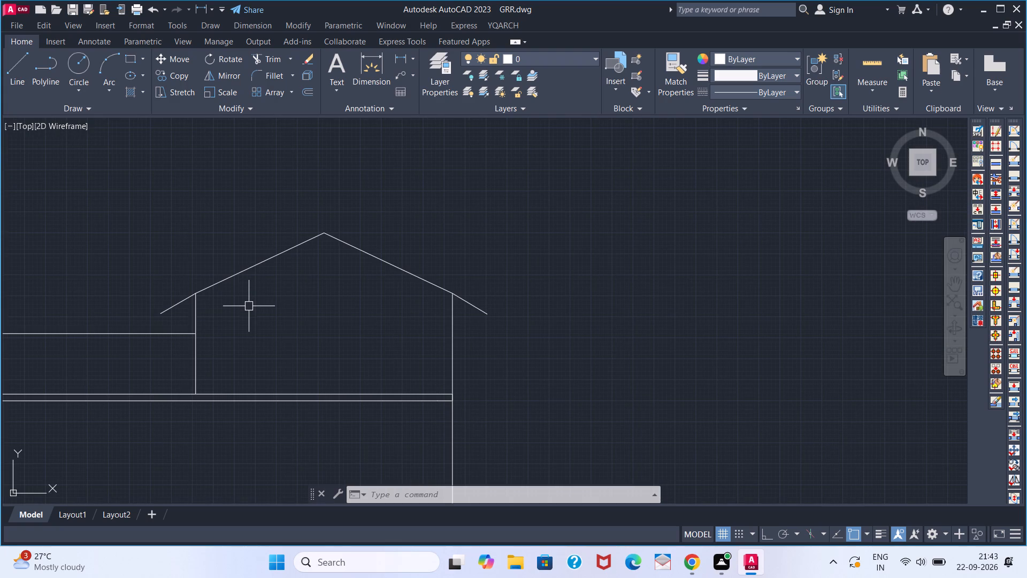
key(Return)
key(4)
key(Return)
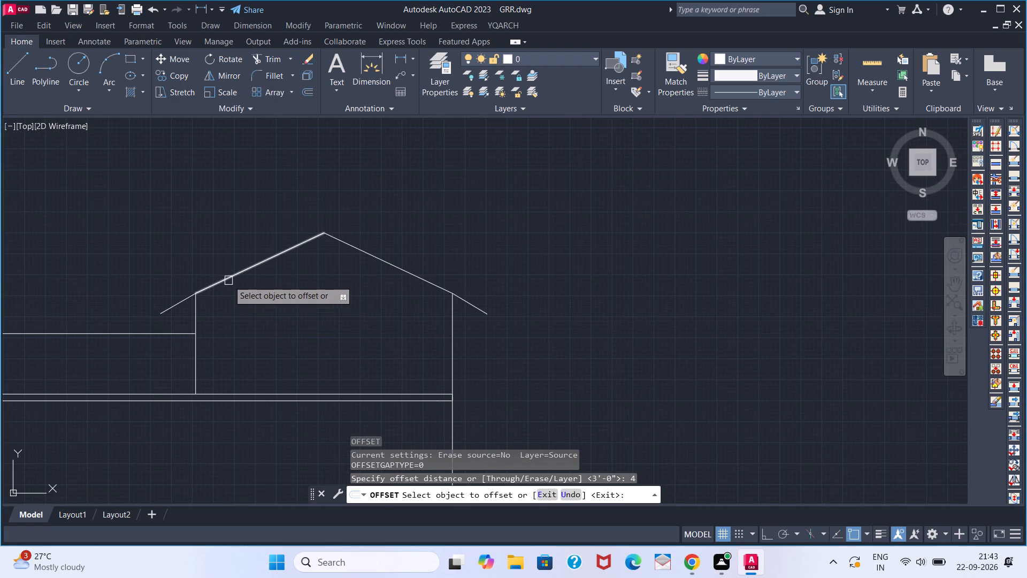
click(228, 280)
click(240, 299)
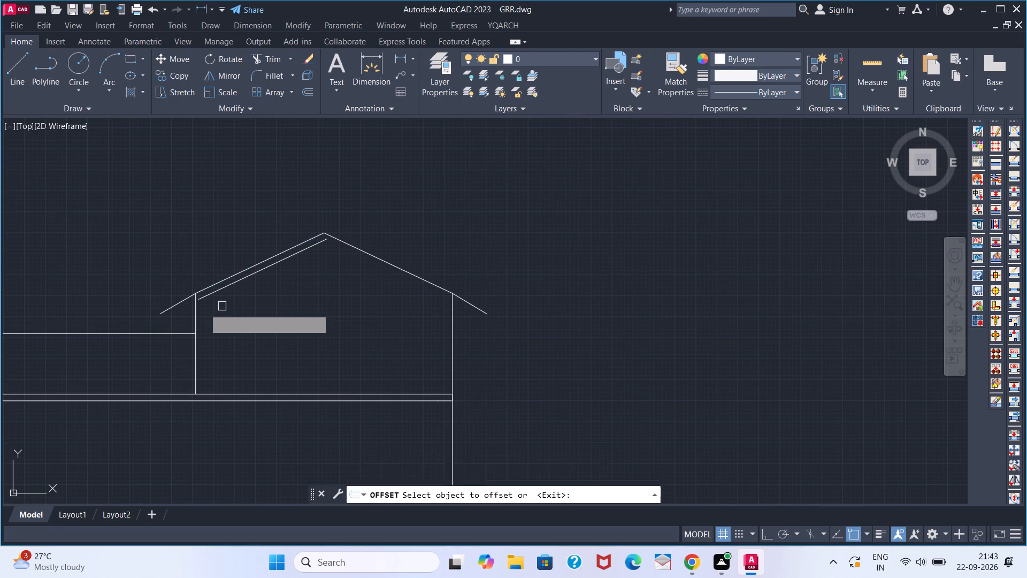
click(161, 310)
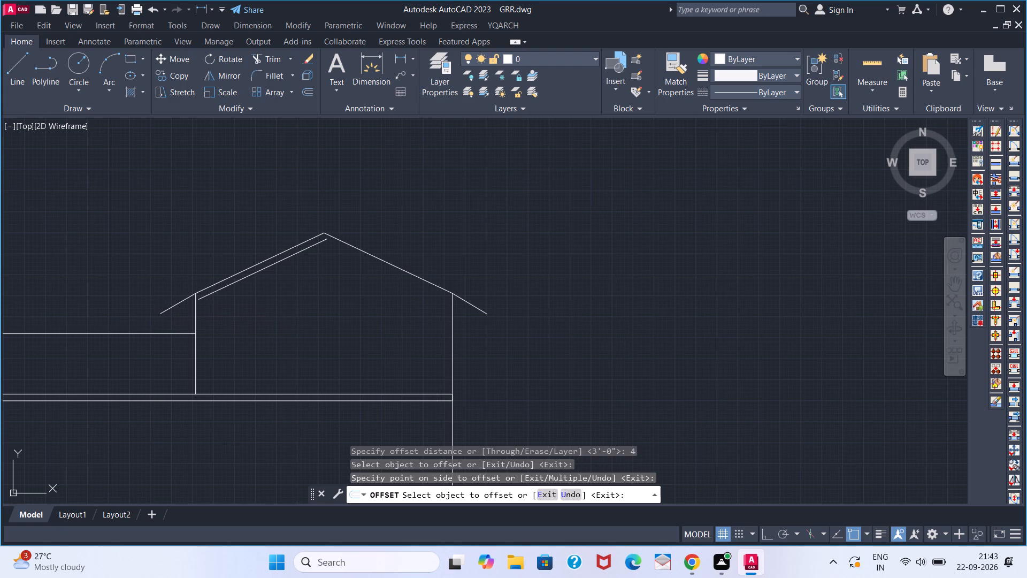
click(184, 323)
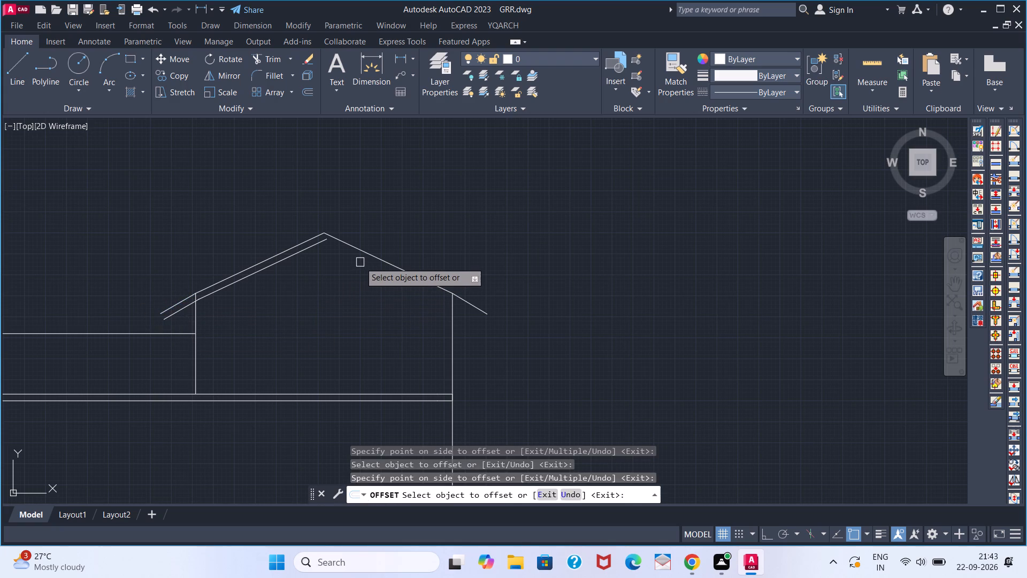
Offset the gable's east slope and east eave overhang 4" to the underside.
drag(375, 260, 370, 265)
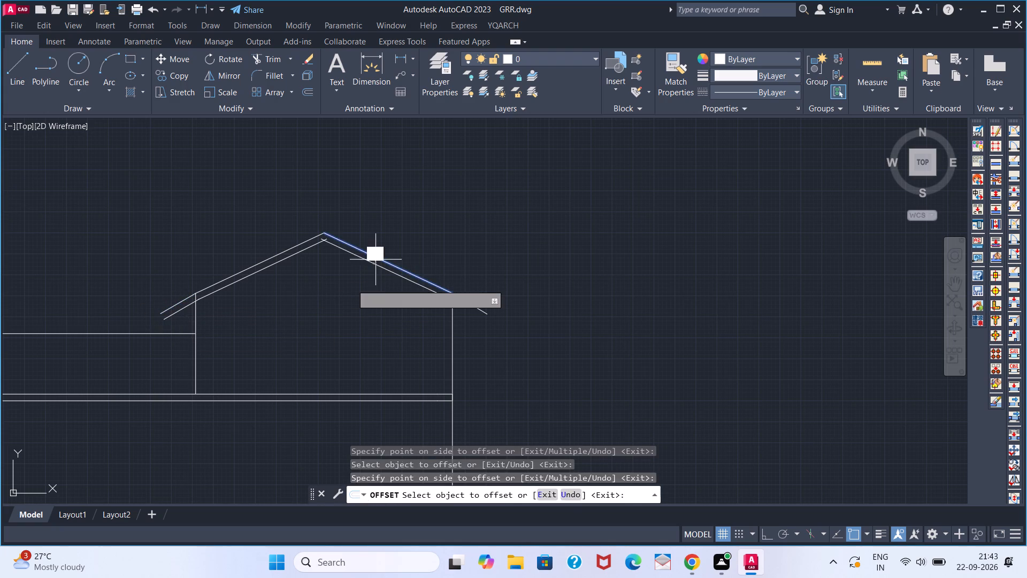
click(351, 284)
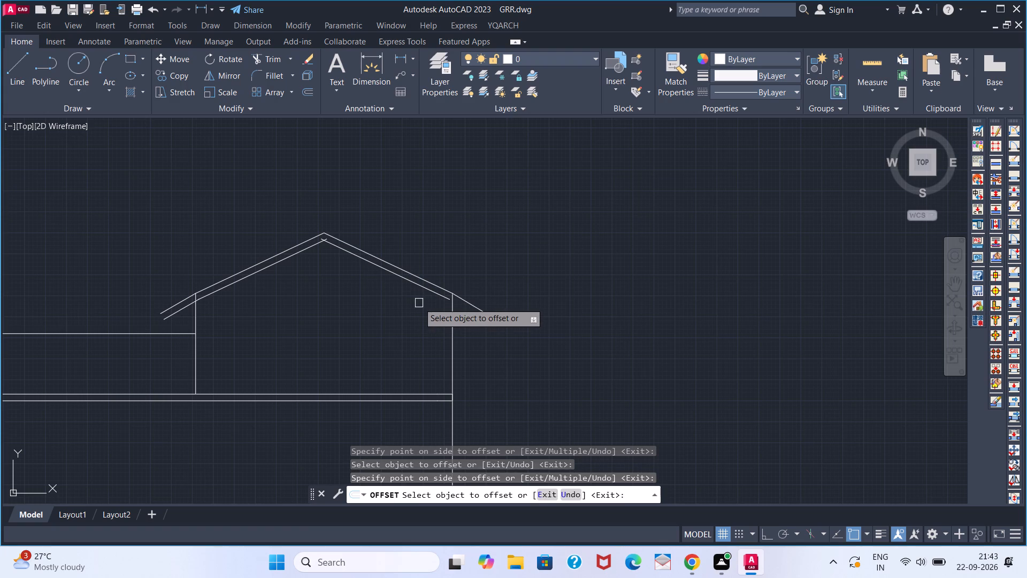
click(464, 302)
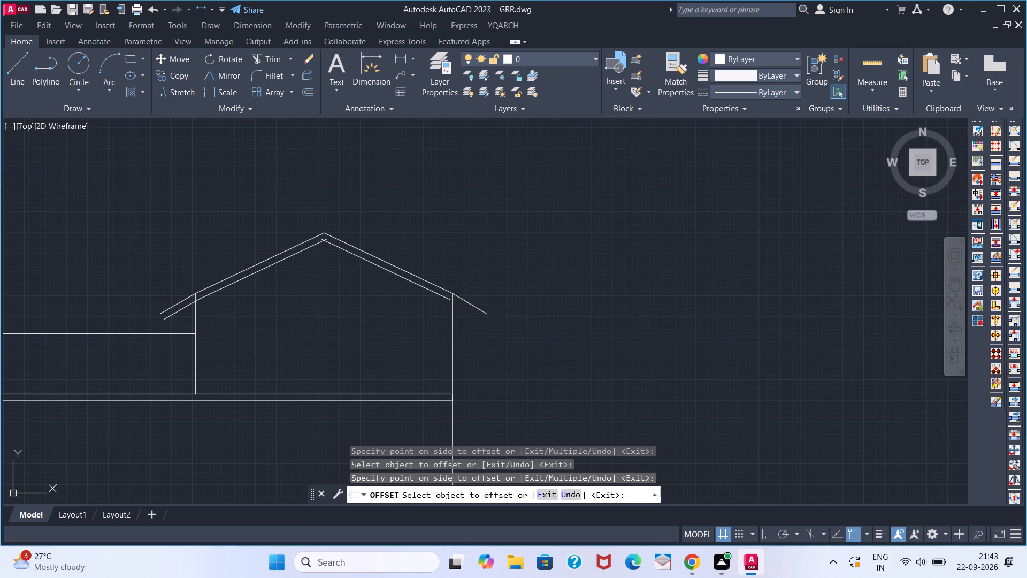
click(446, 324)
key(space)
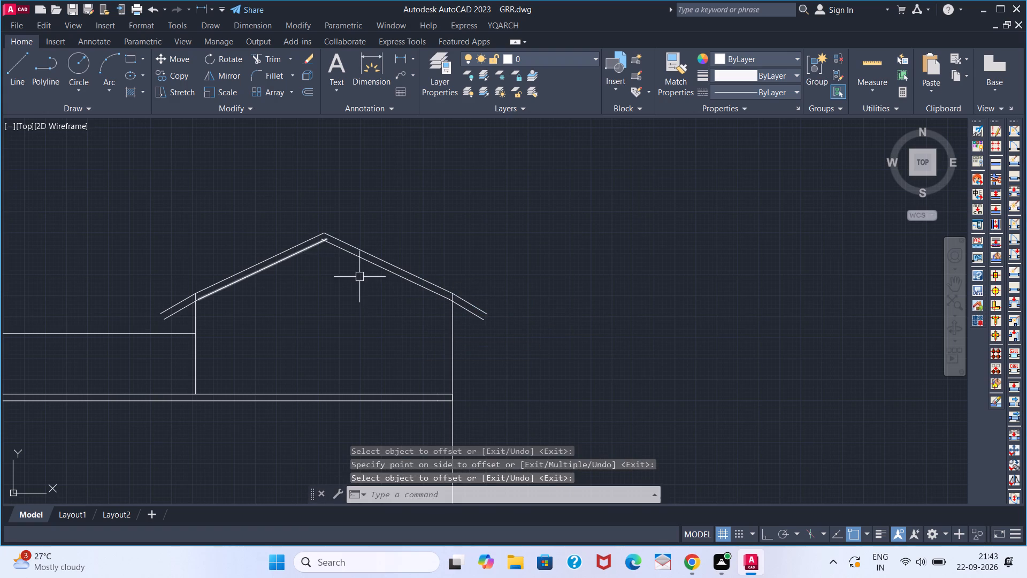
Trim the crossing ends of the gable roof's two underside lines so they meet below the ridge.
scroll(326, 237, up, 7)
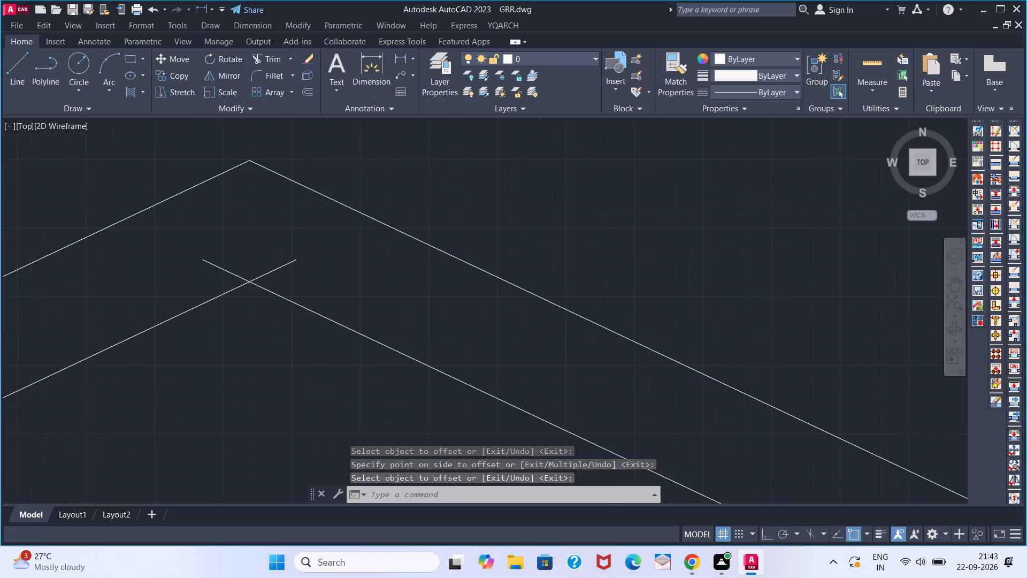
text(TR)
key(space)
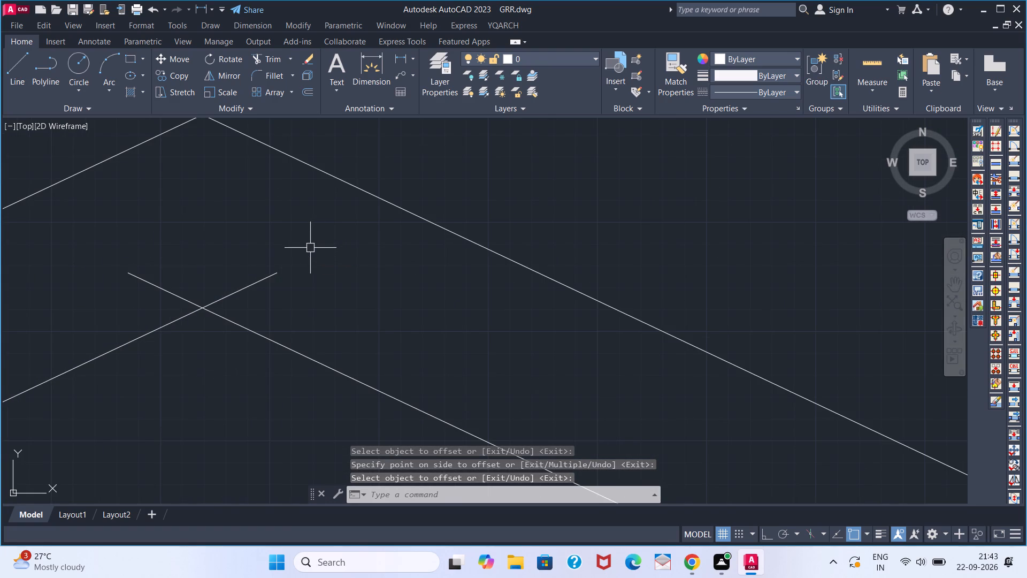
click(238, 290)
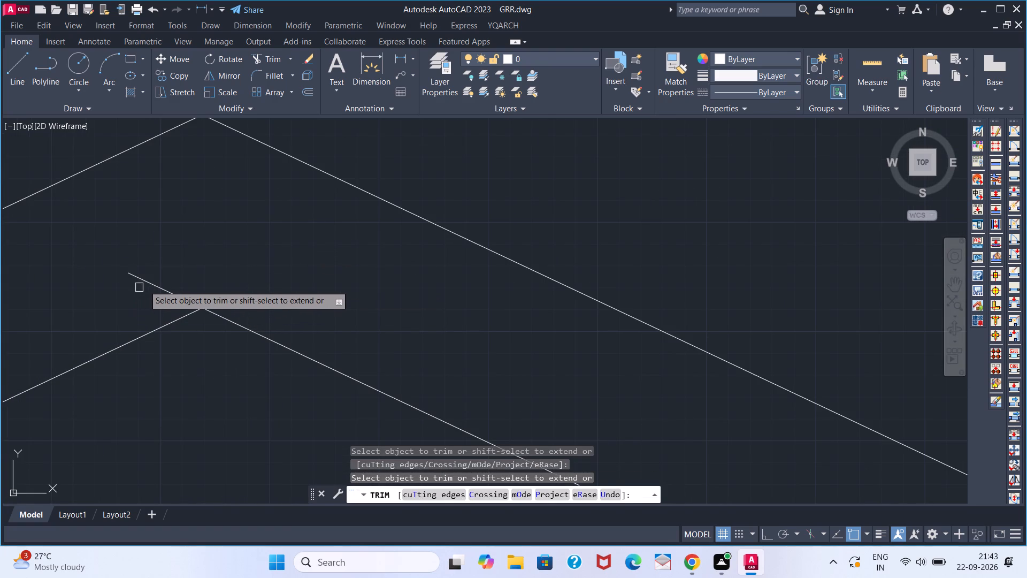
click(148, 282)
key(space)
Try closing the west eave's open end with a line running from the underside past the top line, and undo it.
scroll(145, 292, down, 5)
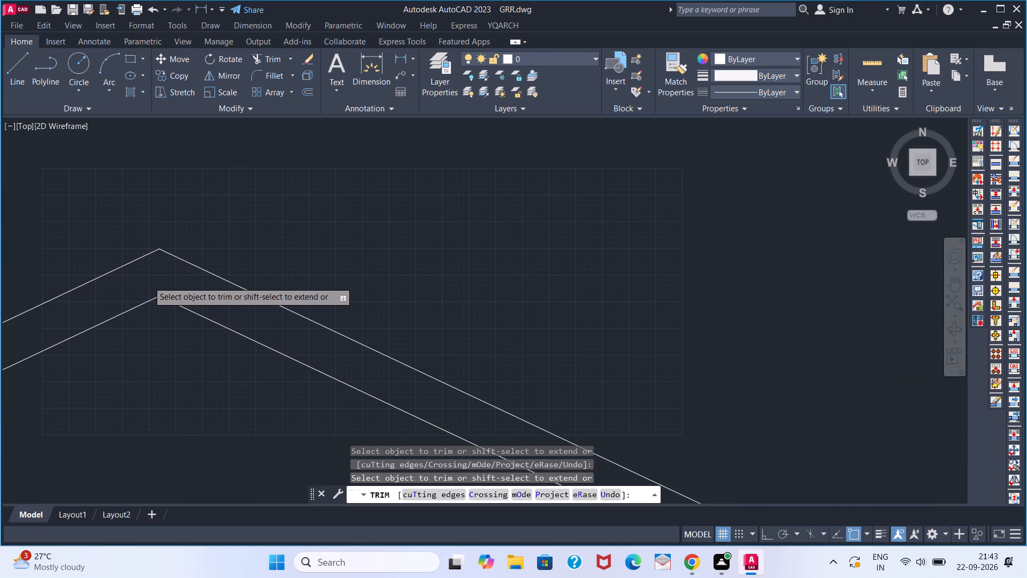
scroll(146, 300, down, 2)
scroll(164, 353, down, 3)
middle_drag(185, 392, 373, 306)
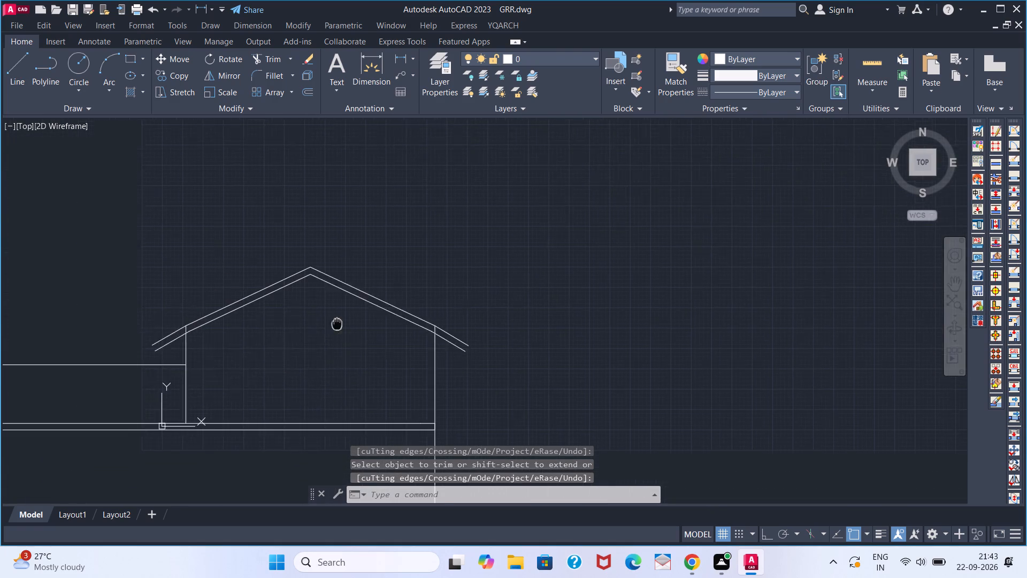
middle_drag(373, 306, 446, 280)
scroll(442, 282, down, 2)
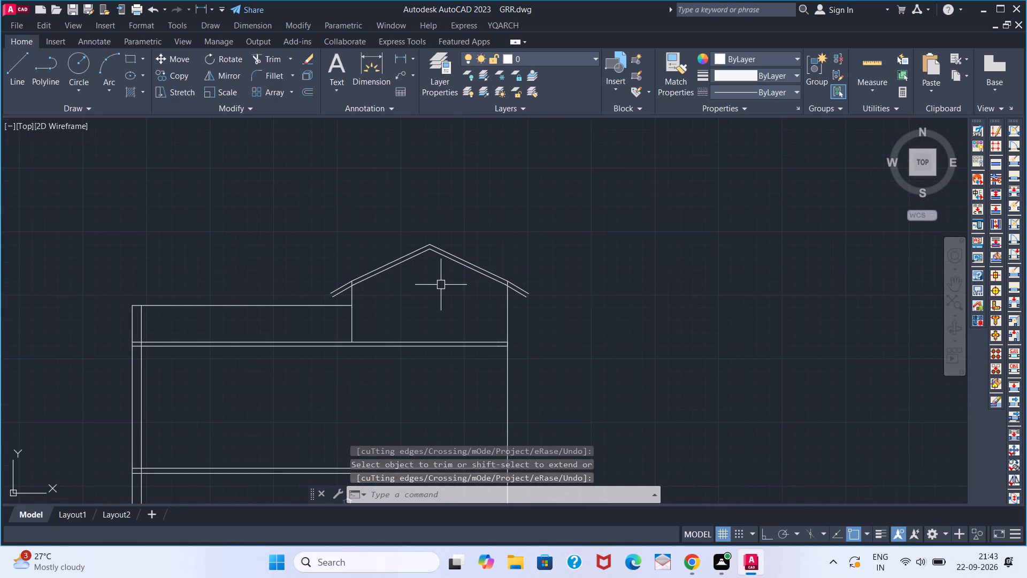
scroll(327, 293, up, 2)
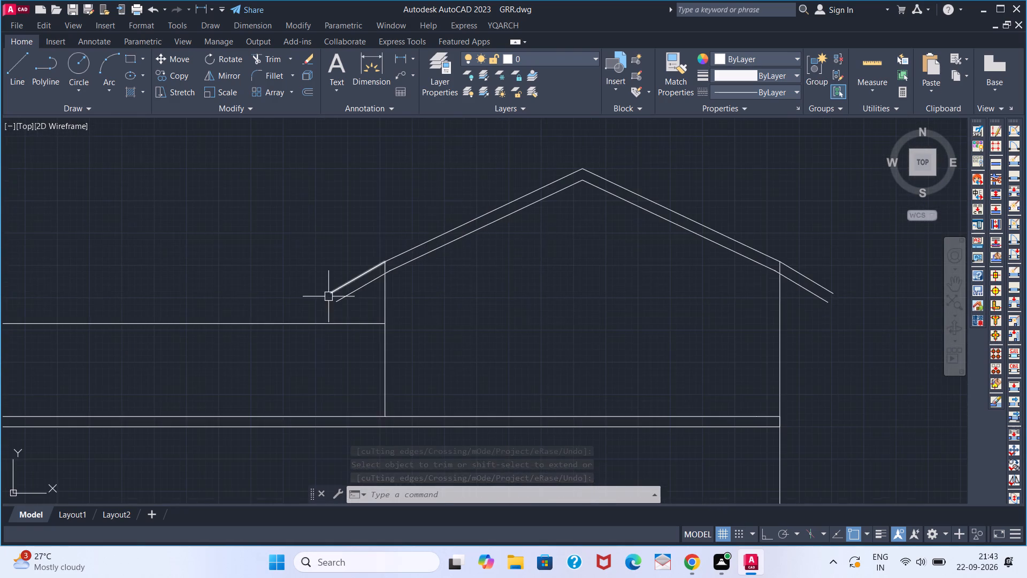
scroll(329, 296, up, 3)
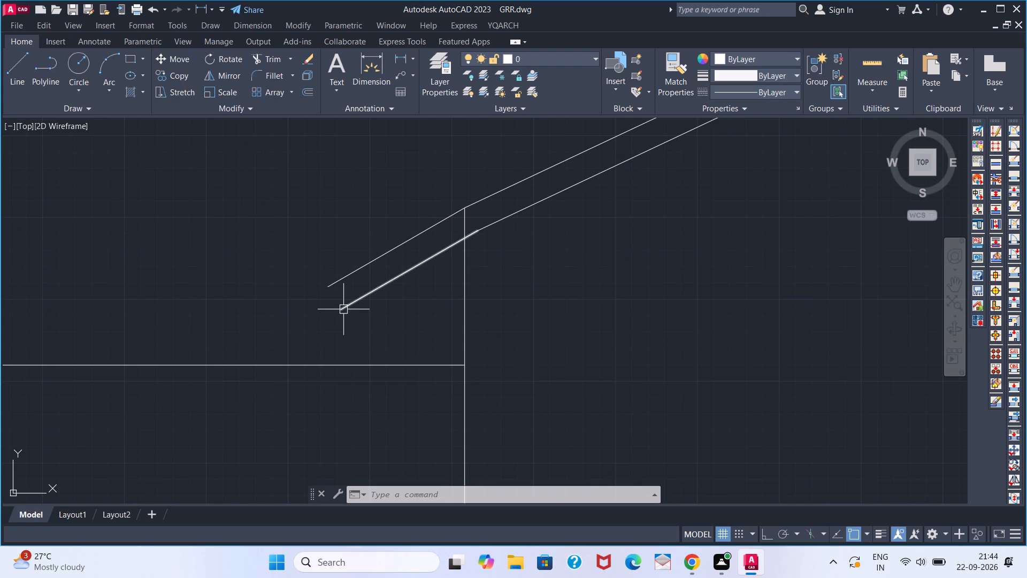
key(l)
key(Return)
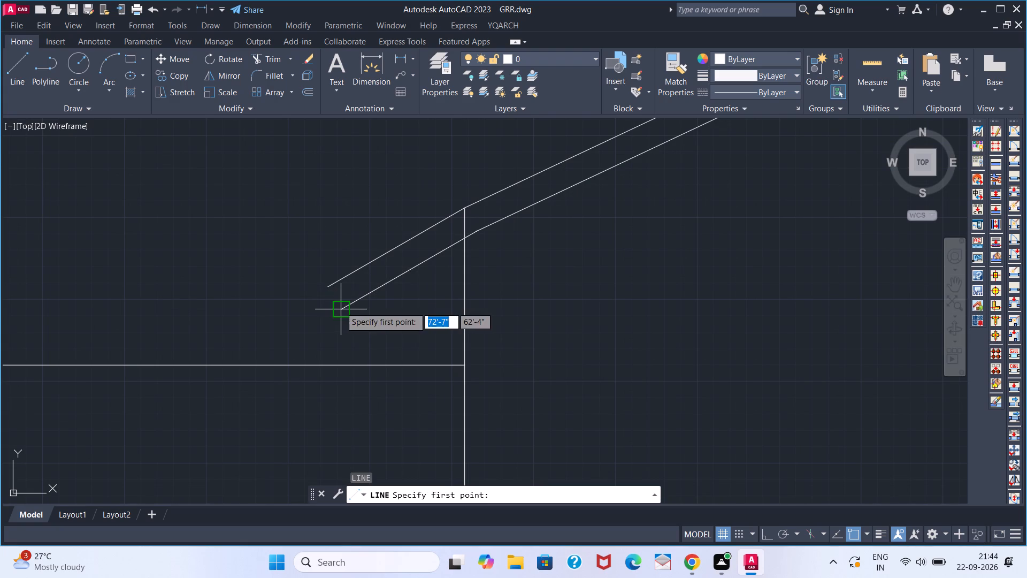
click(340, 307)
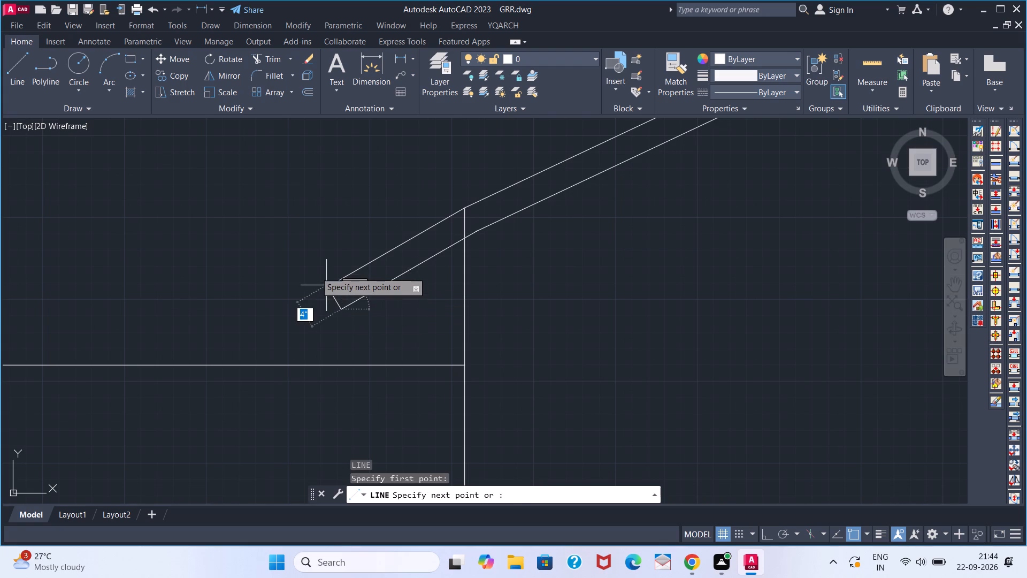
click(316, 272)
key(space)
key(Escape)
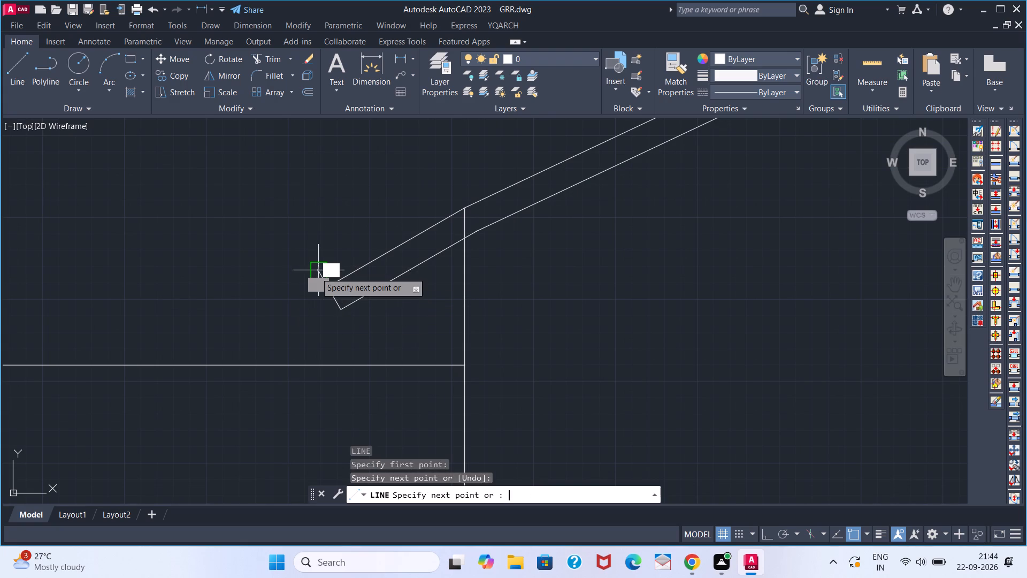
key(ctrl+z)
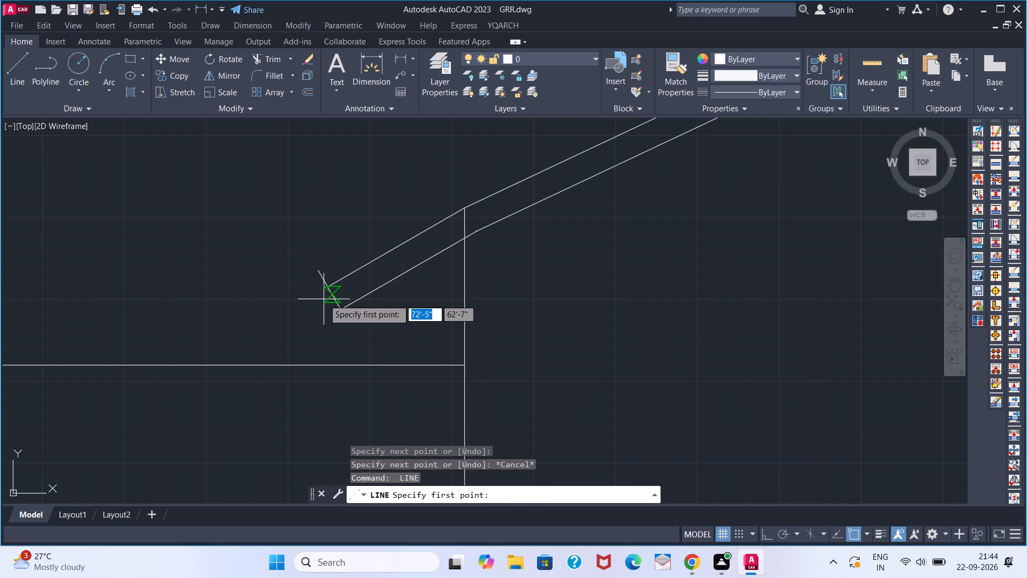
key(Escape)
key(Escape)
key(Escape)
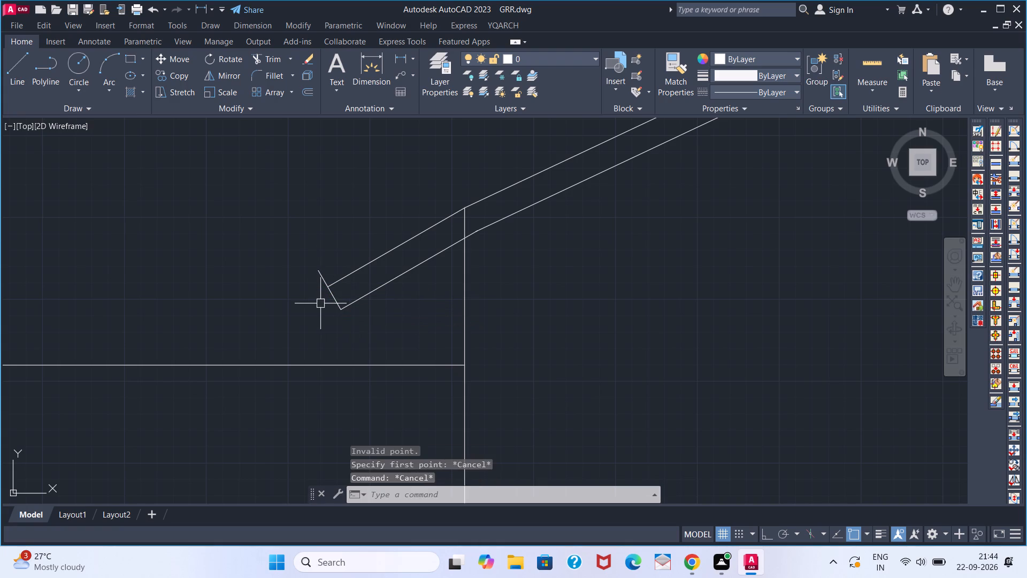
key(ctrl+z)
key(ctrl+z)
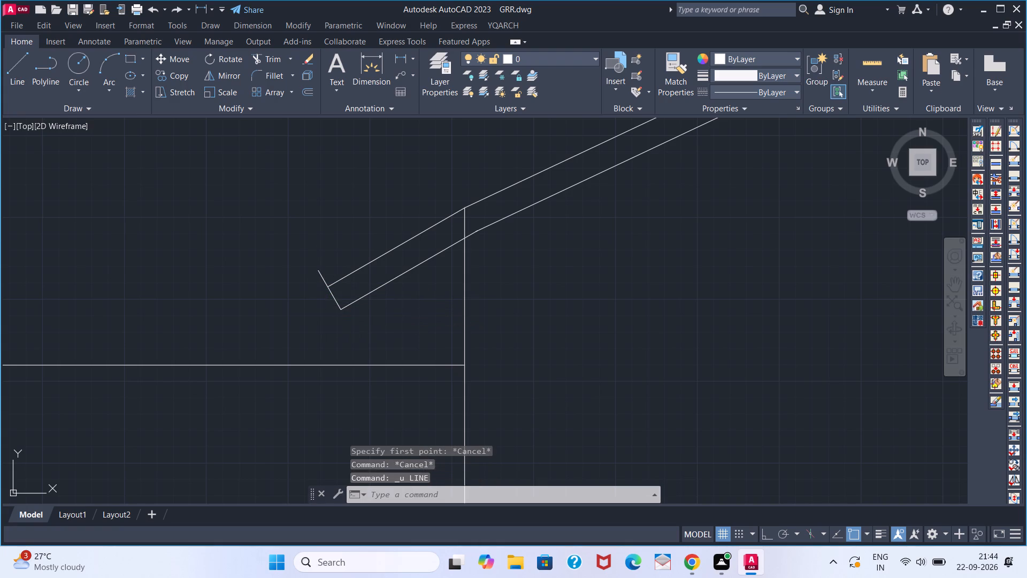
Close the west eave's open end with a 4" line from the underside's endpoint to the top line's endpoint.
key(k)
key(BackSpace)
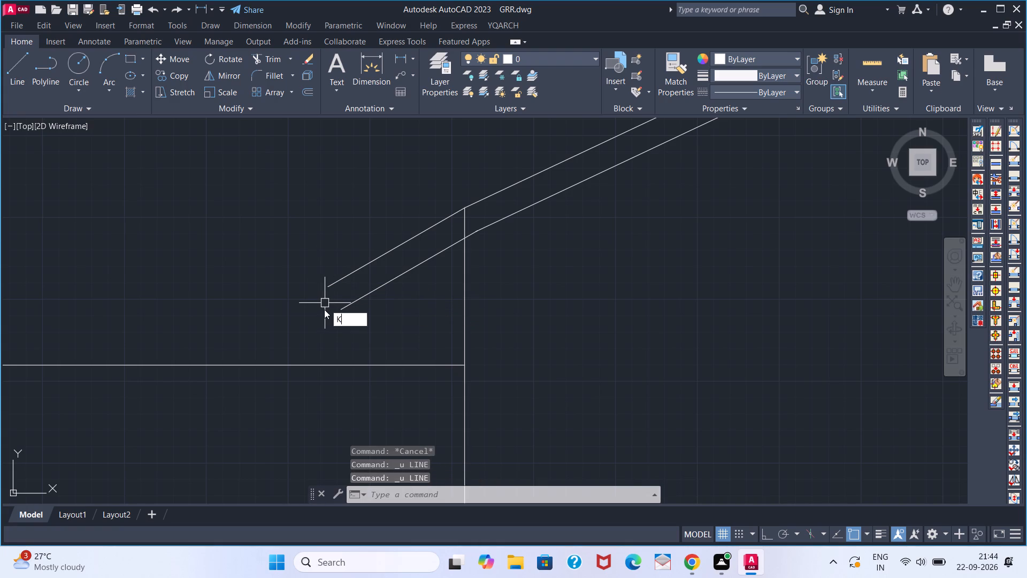
key(BackSpace)
key(BackSpace)
key(l)
key(Return)
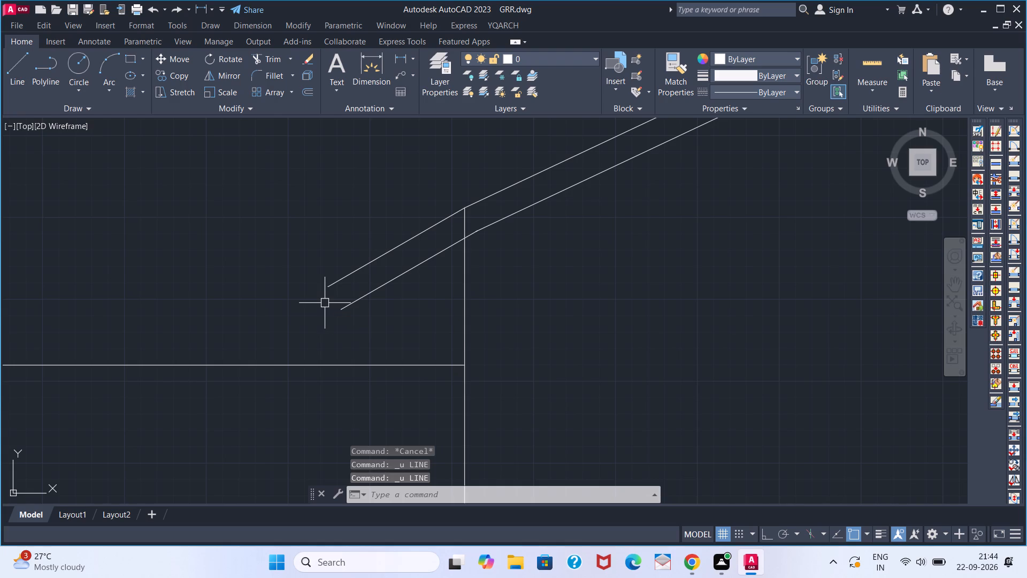
click(343, 310)
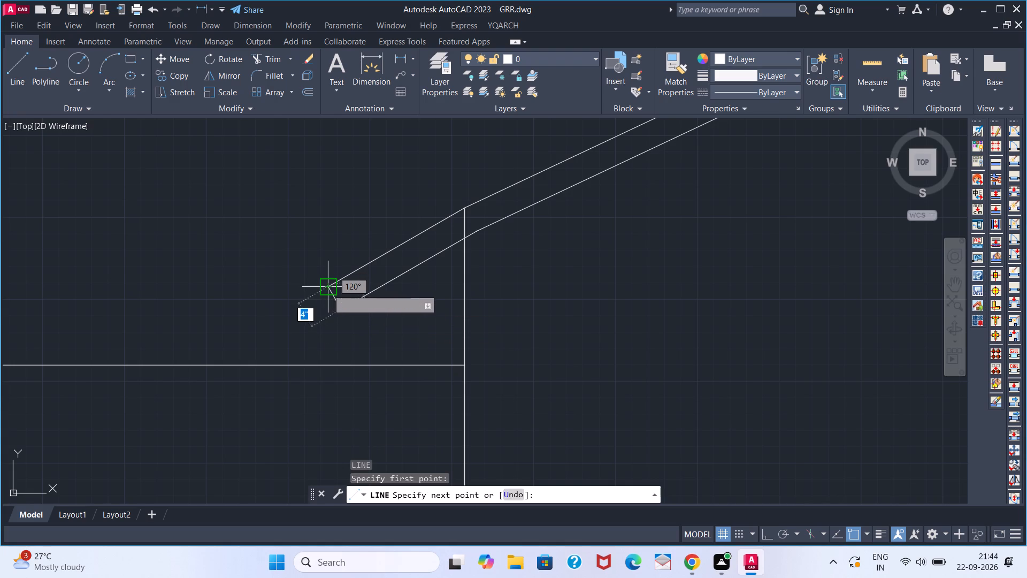
click(327, 289)
key(space)
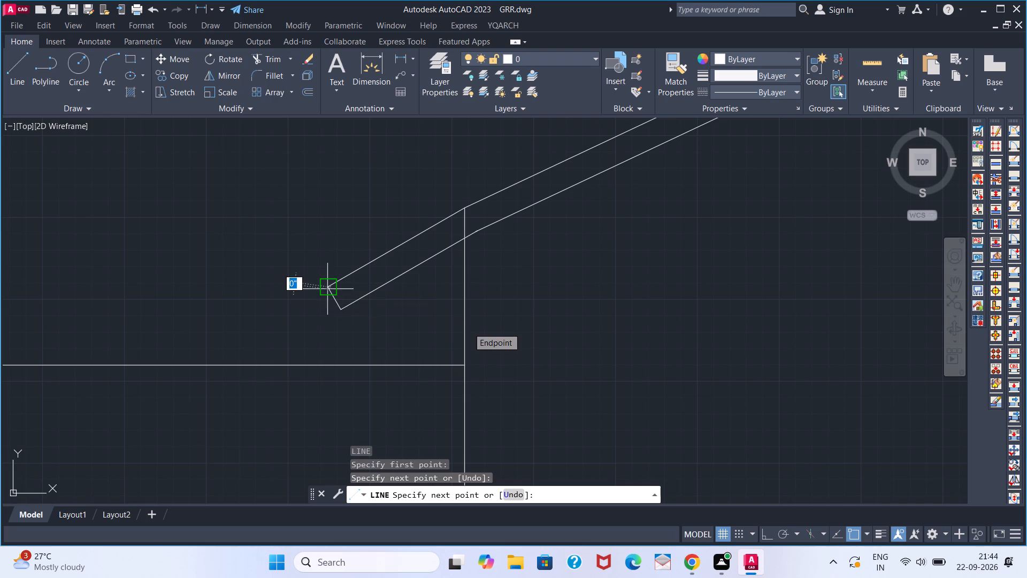
Close the east eave's open end with a 4" line from the underside's endpoint to the top line's endpoint.
scroll(739, 291, down, 2)
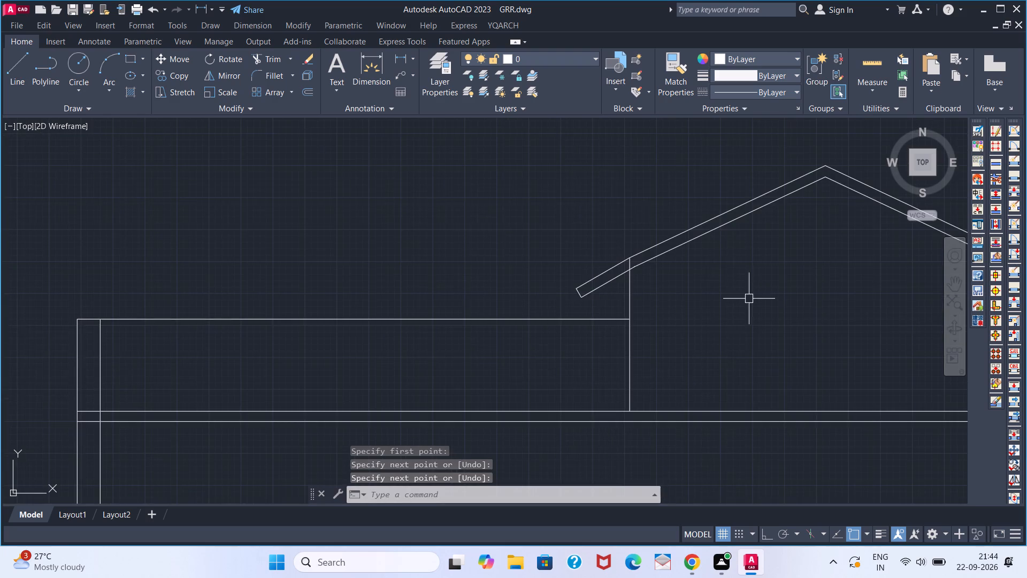
middle_drag(749, 299, 96, 336)
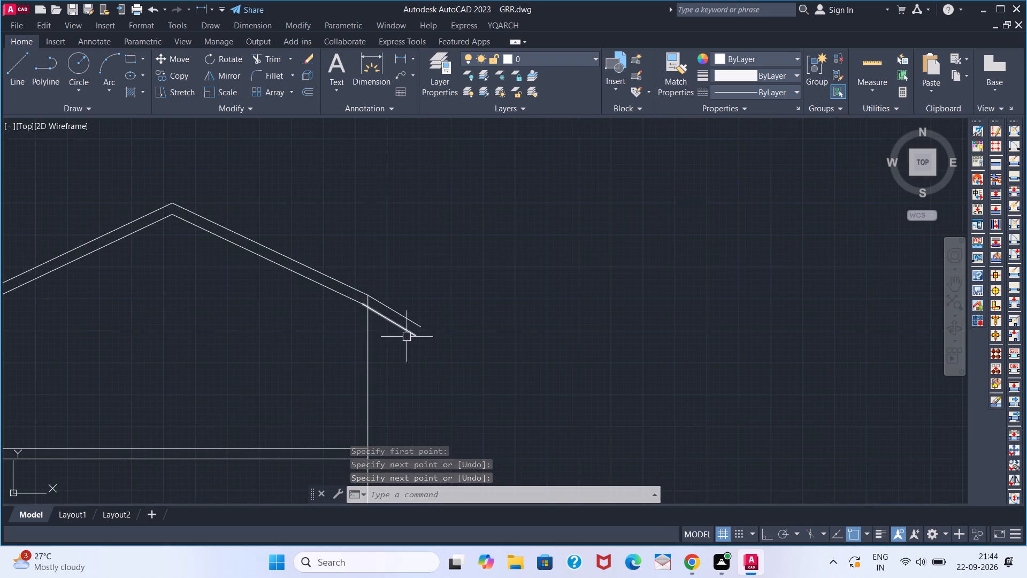
scroll(413, 333, up, 4)
key(space)
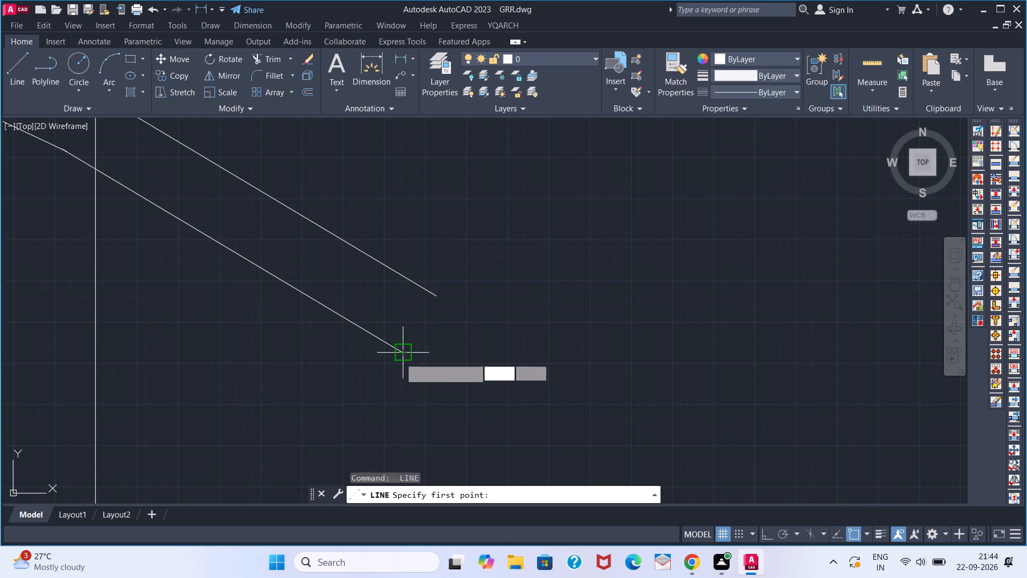
click(400, 358)
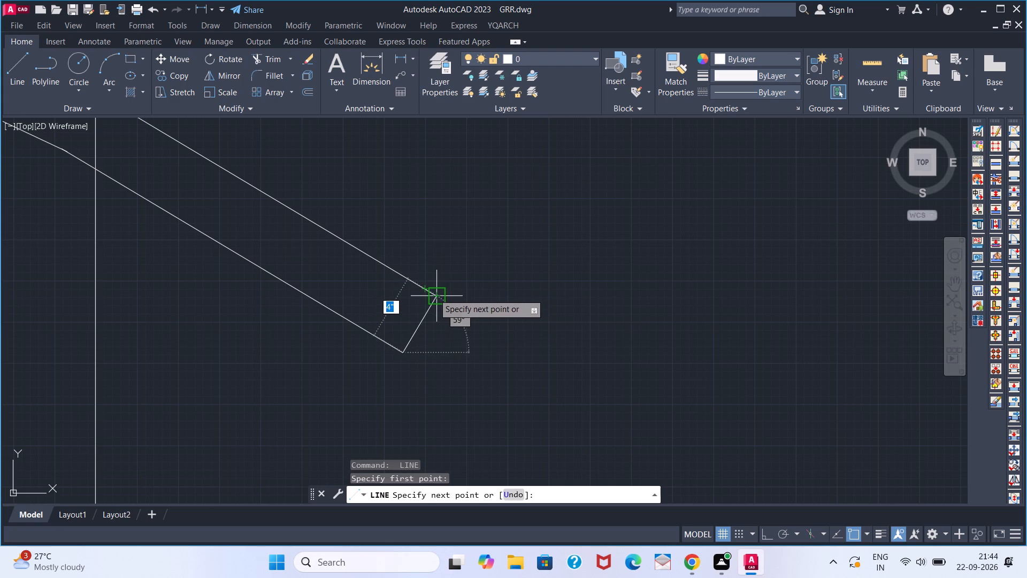
click(434, 294)
key(space)
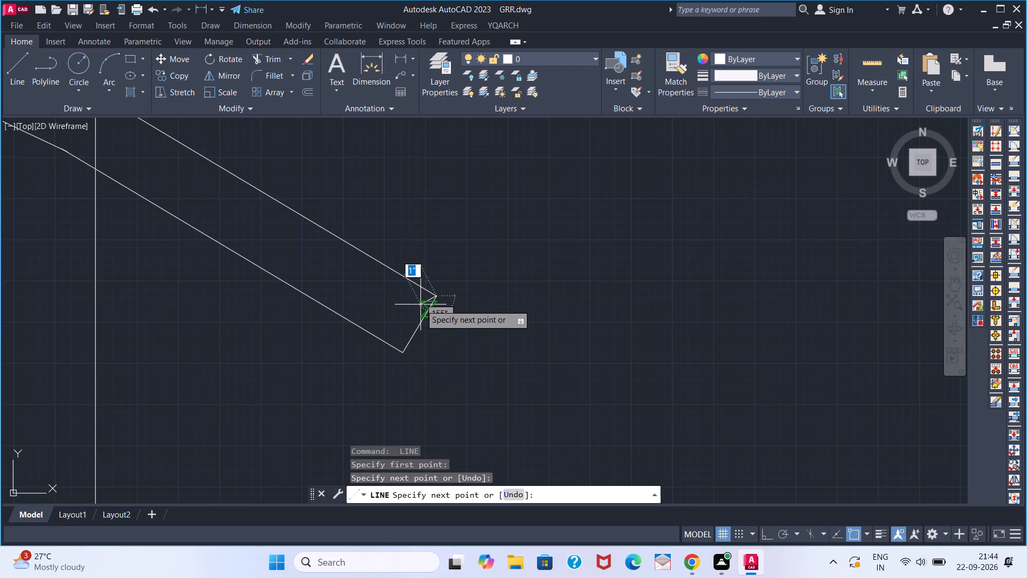
Draw a circle of about 8" radius inside the gable, centred directly below the roof's inner peak.
scroll(396, 317, down, 5)
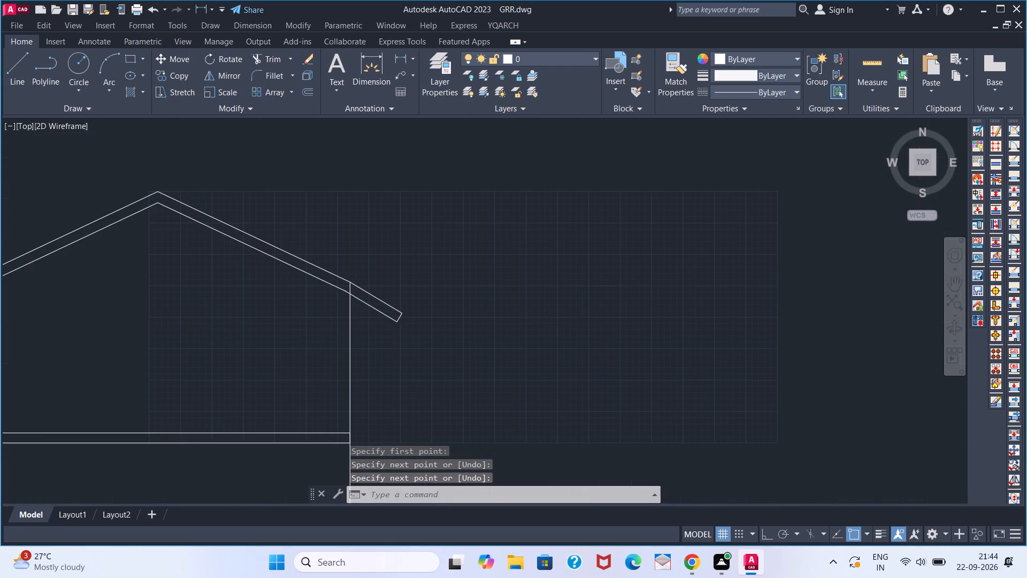
scroll(248, 351, down, 2)
middle_drag(246, 351, 548, 310)
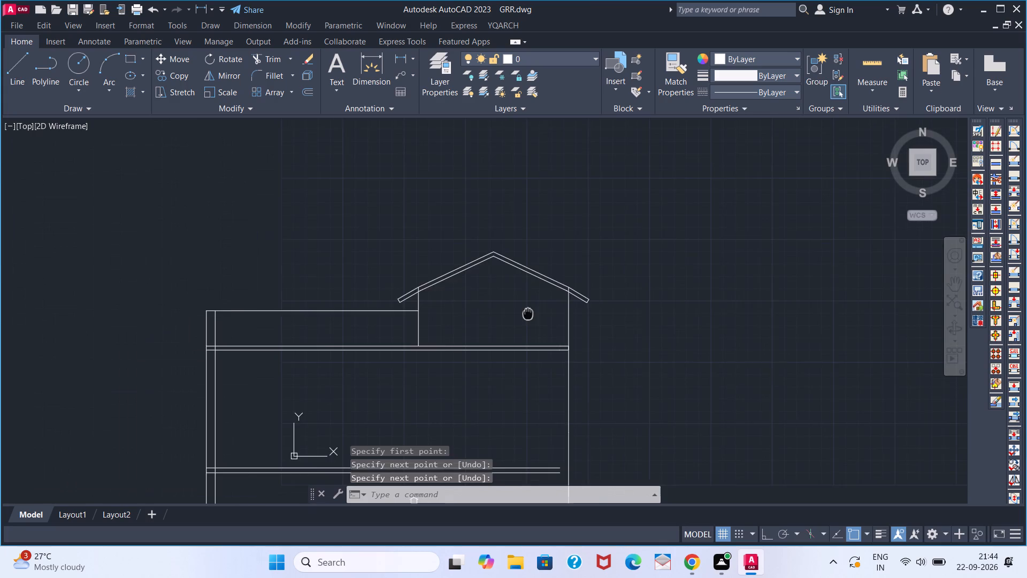
middle_drag(548, 310, 570, 307)
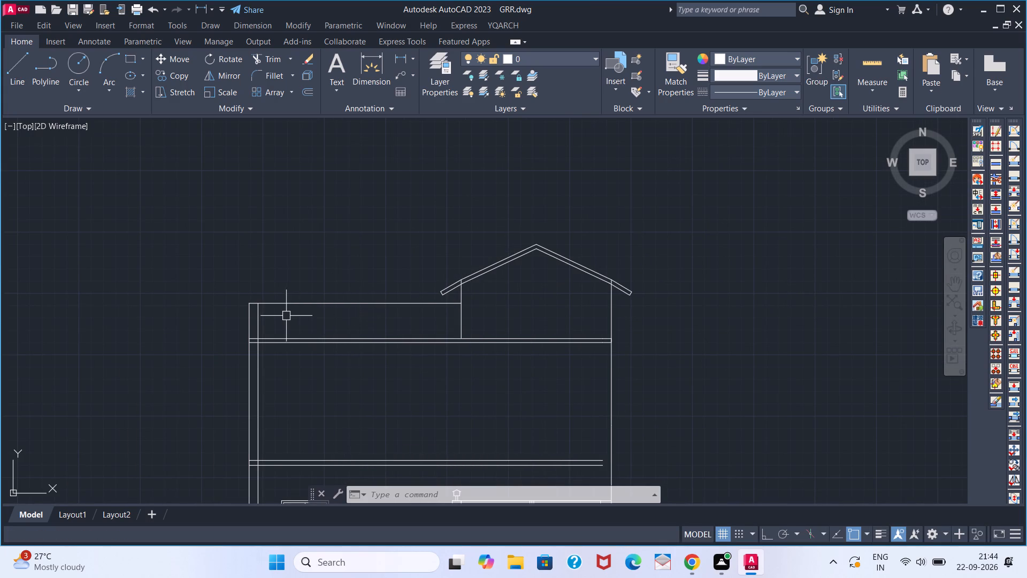
scroll(255, 339, up, 2)
scroll(251, 347, down, 1)
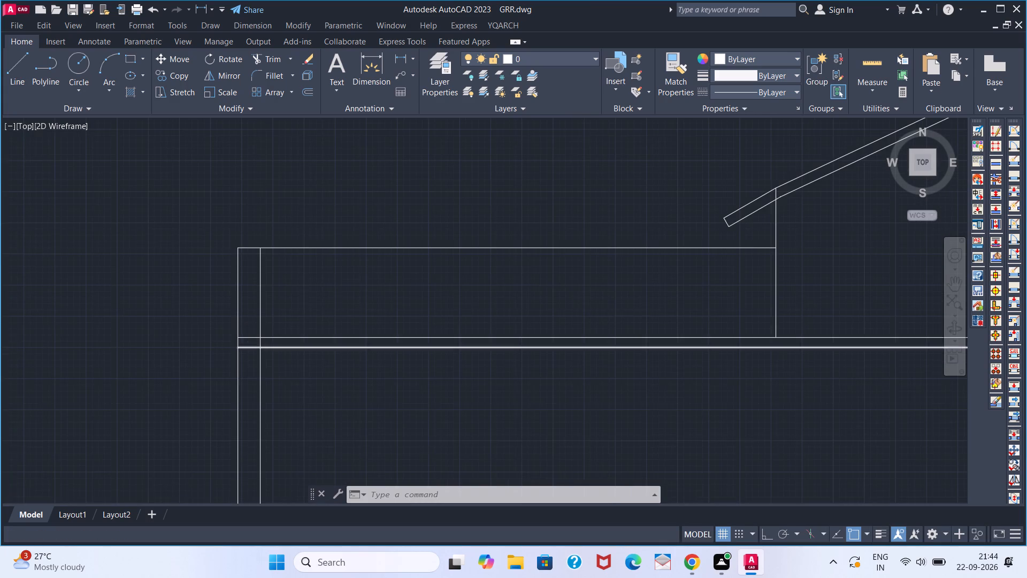
scroll(251, 348, down, 2)
middle_drag(336, 376, 236, 289)
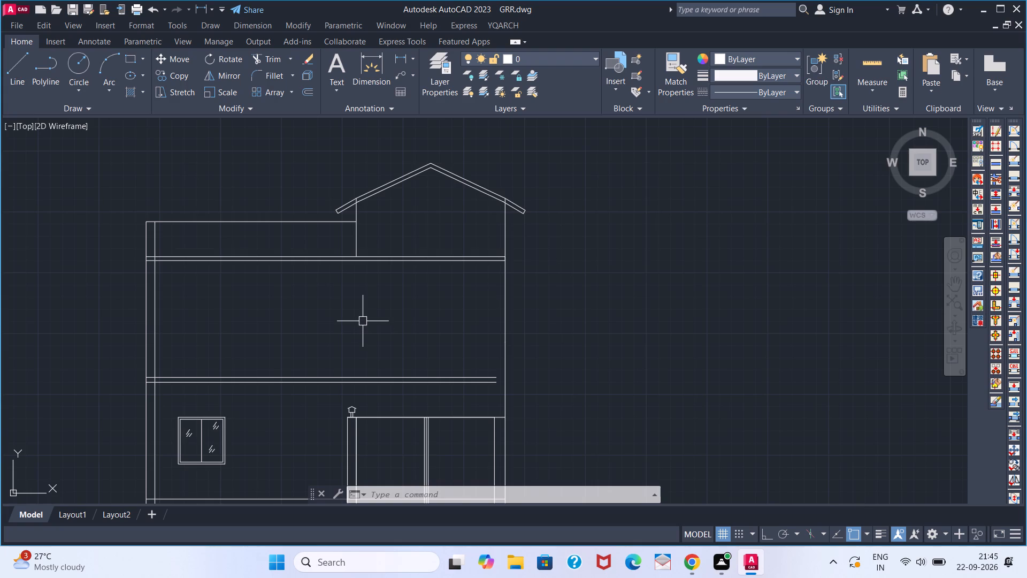
text(C)
key(space)
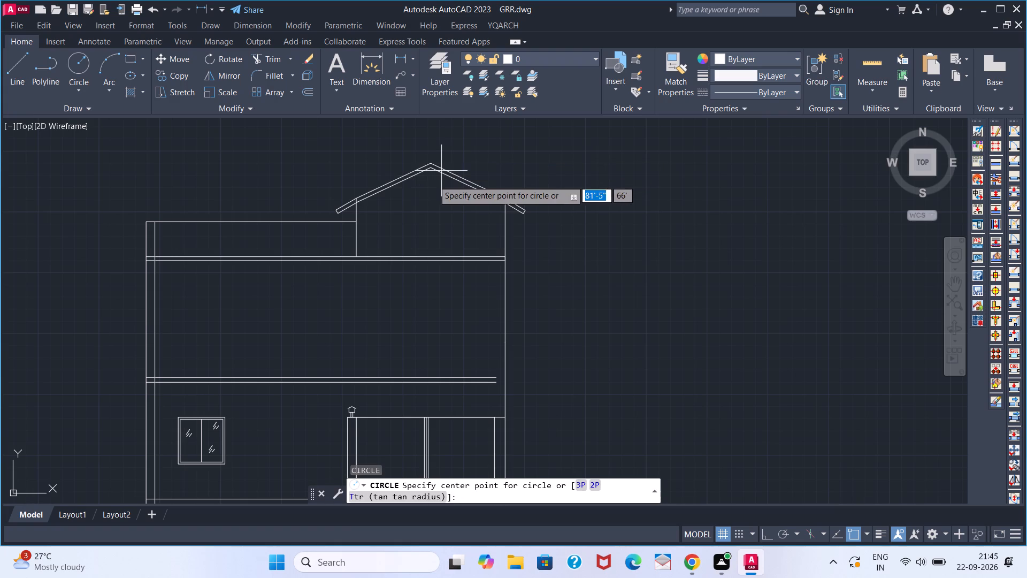
scroll(425, 197, up, 2)
middle_drag(436, 184, 438, 216)
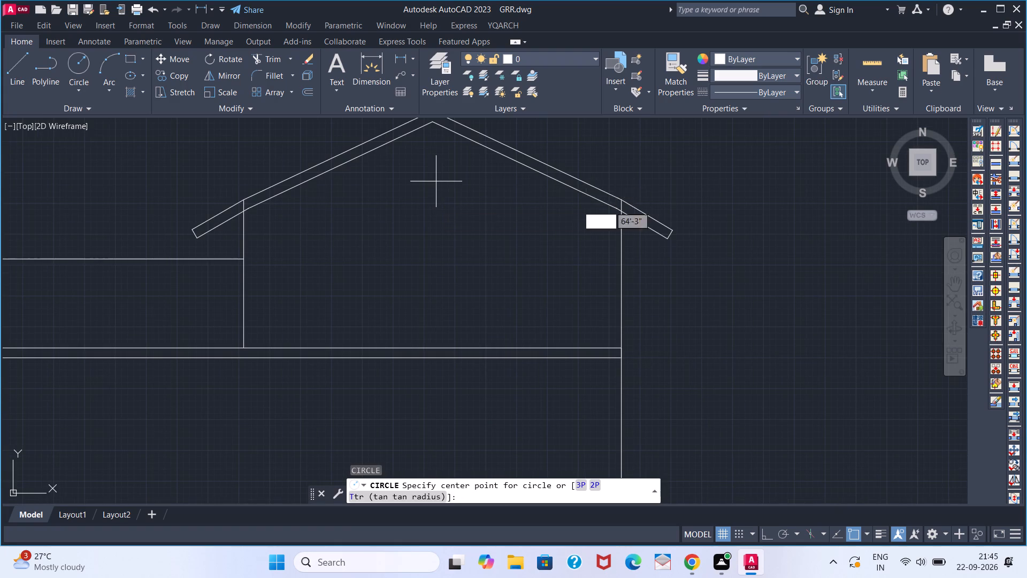
middle_drag(438, 216, 439, 220)
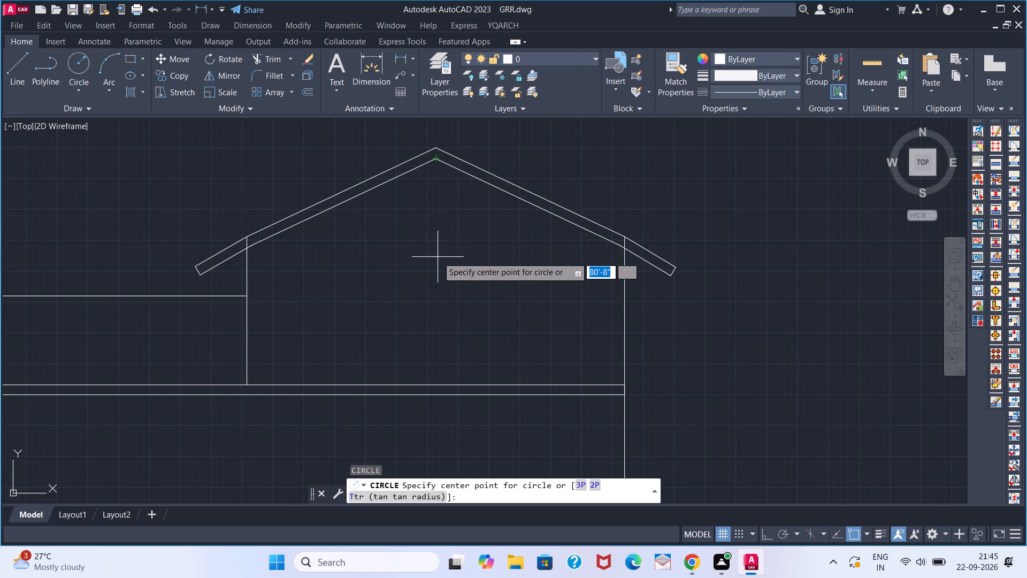
click(435, 198)
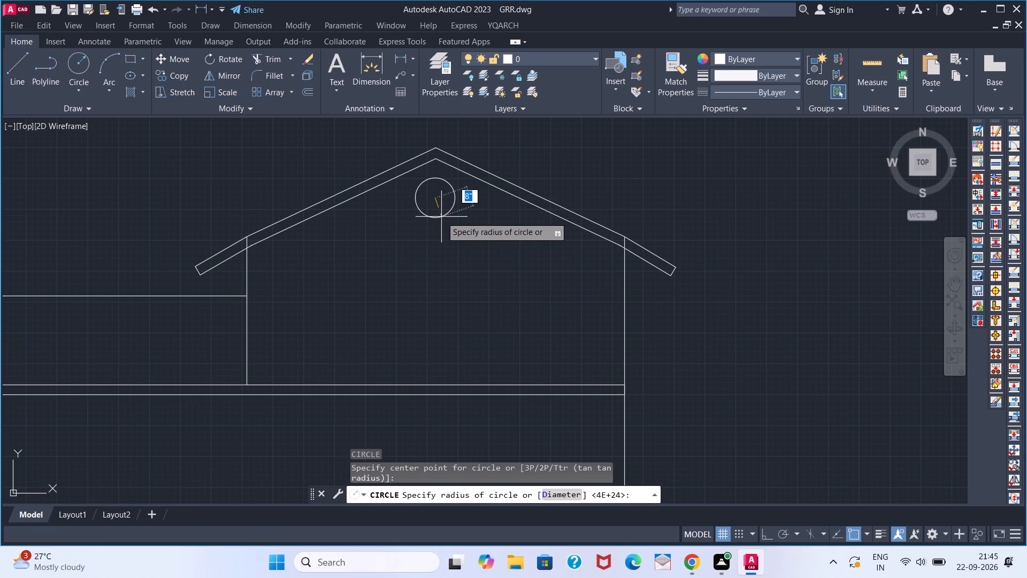
click(441, 217)
Extend both lines of the upper-floor slab above the ground storey to the outer east wall line.
scroll(412, 284, down, 4)
middle_drag(352, 361, 409, 315)
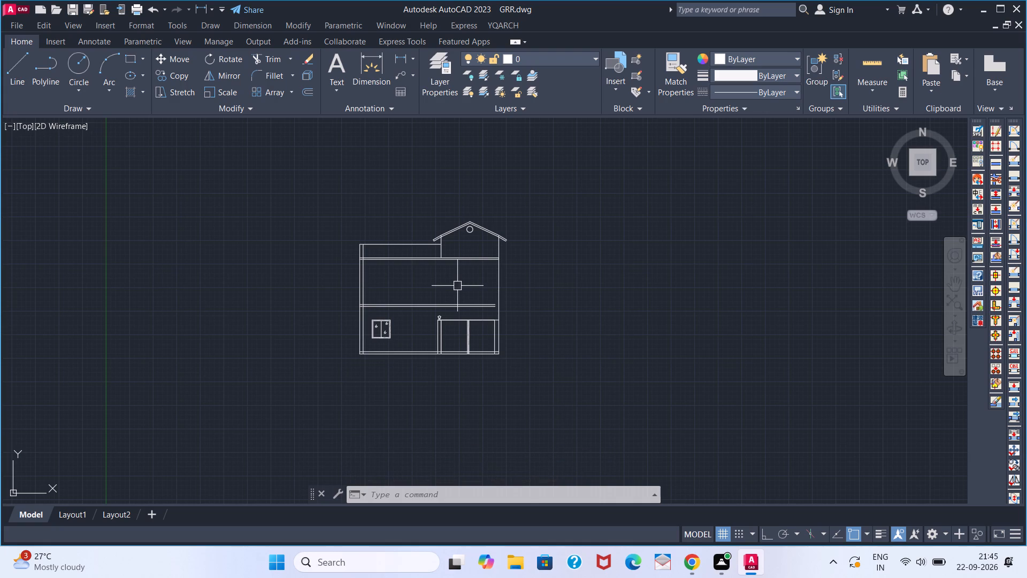
scroll(457, 286, up, 2)
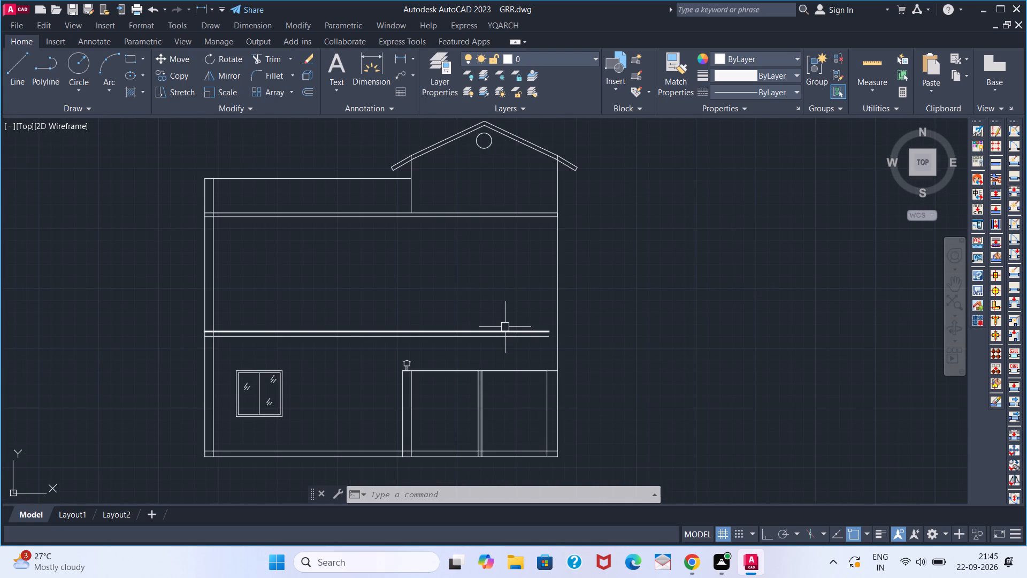
text(EX)
key(space)
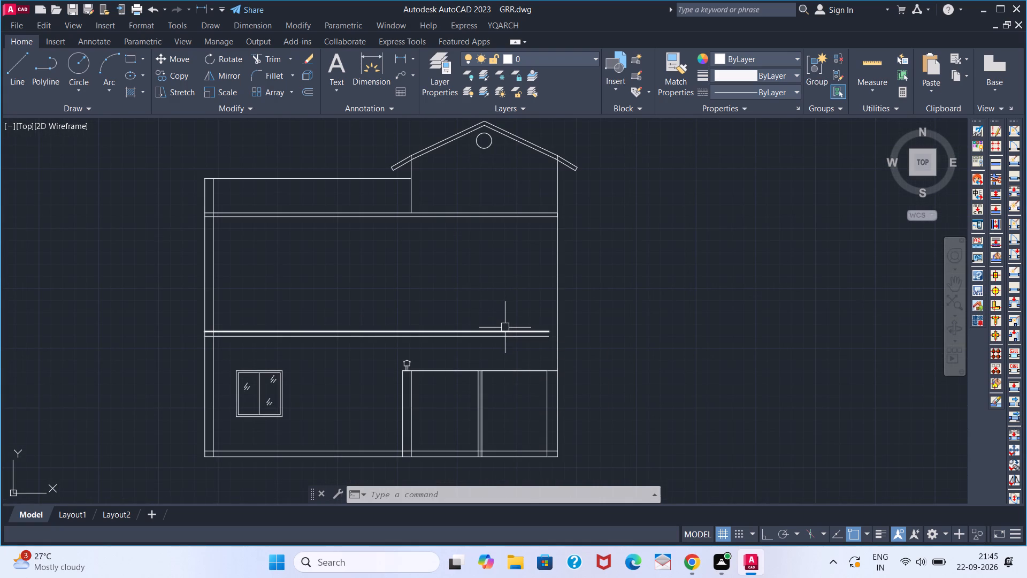
click(502, 330)
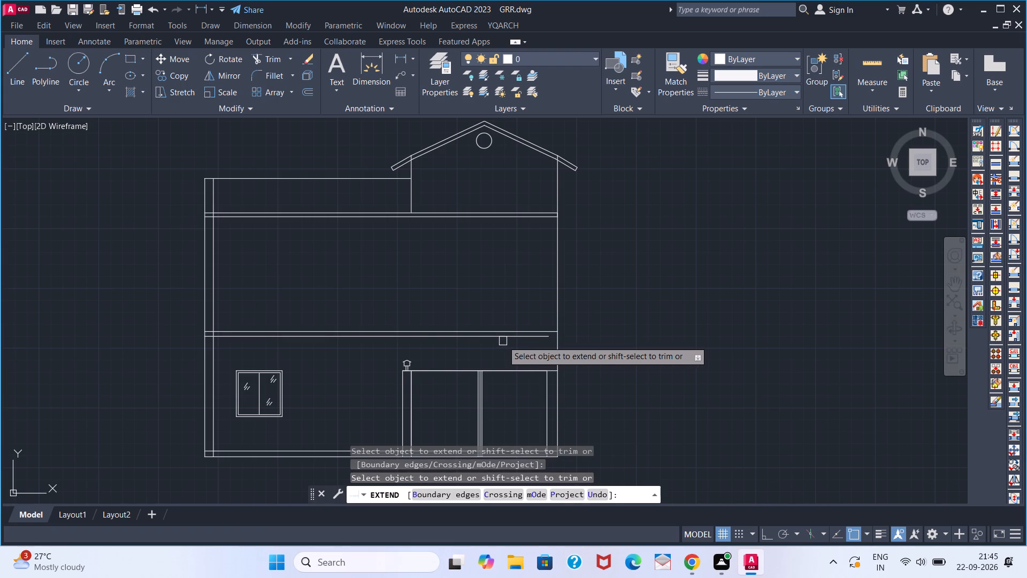
click(504, 340)
key(space)
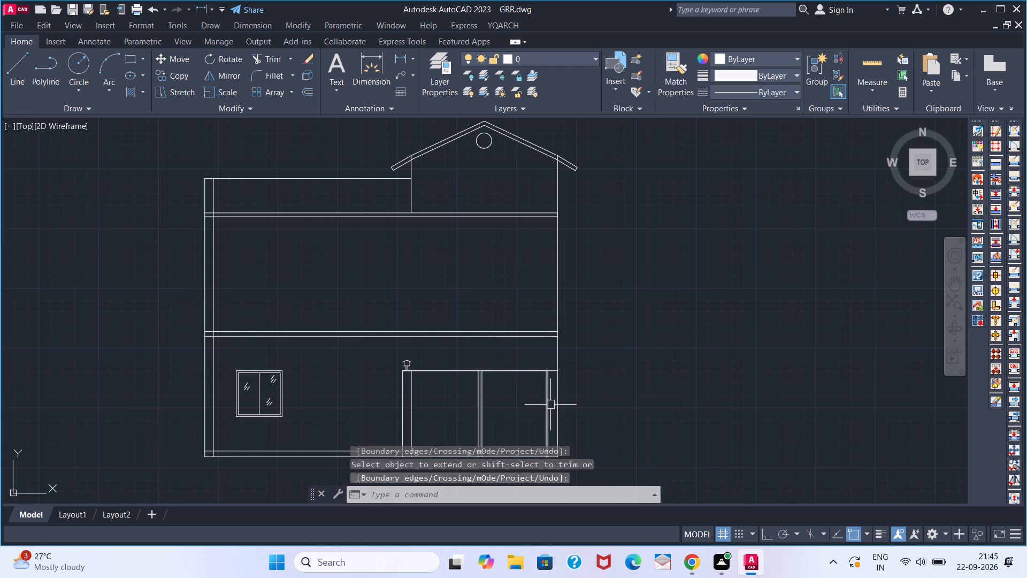
Extend the inner east wall line upward through the floor slab to the underside of the roof-level slab.
text(EX)
key(space)
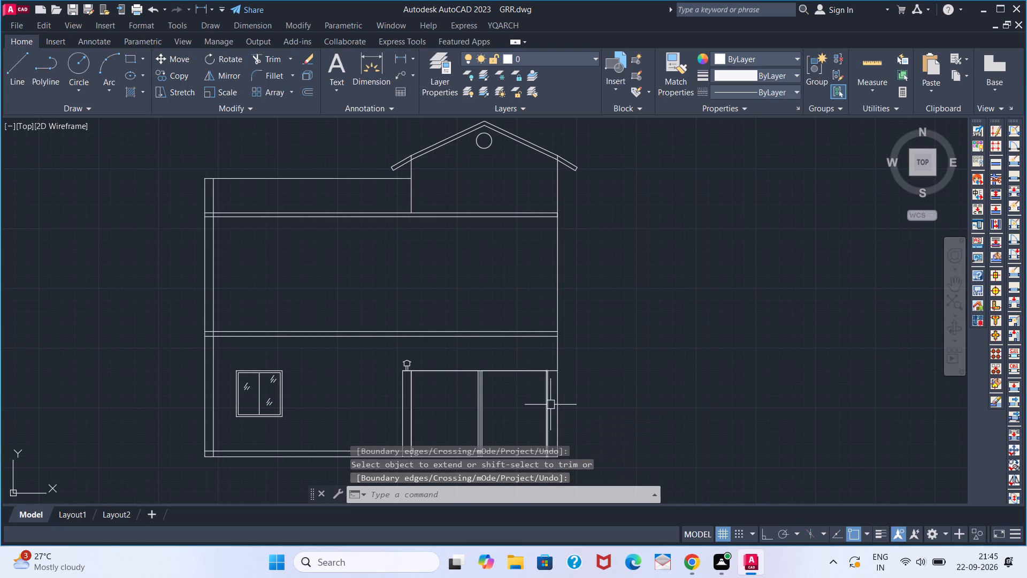
click(547, 404)
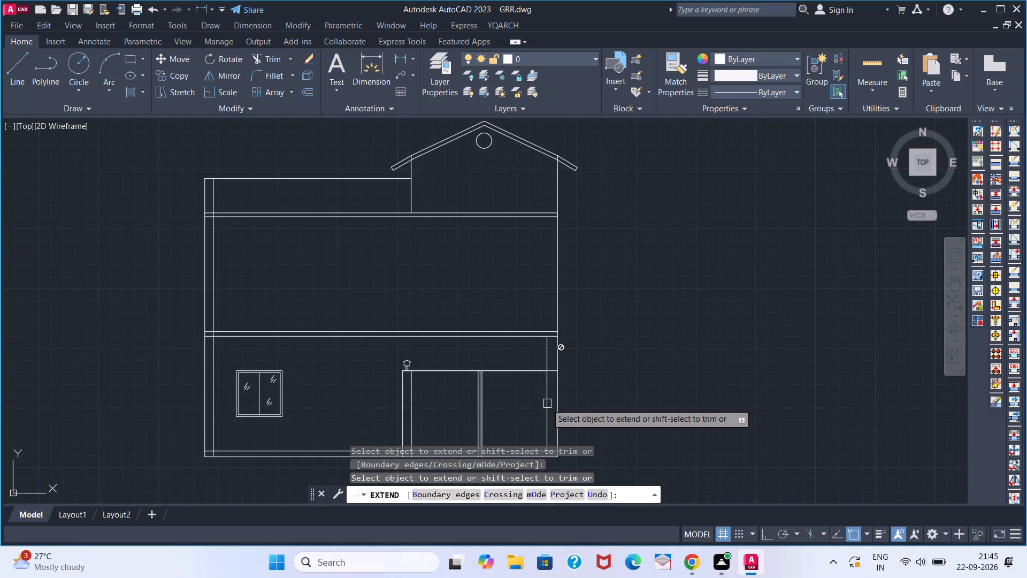
click(547, 347)
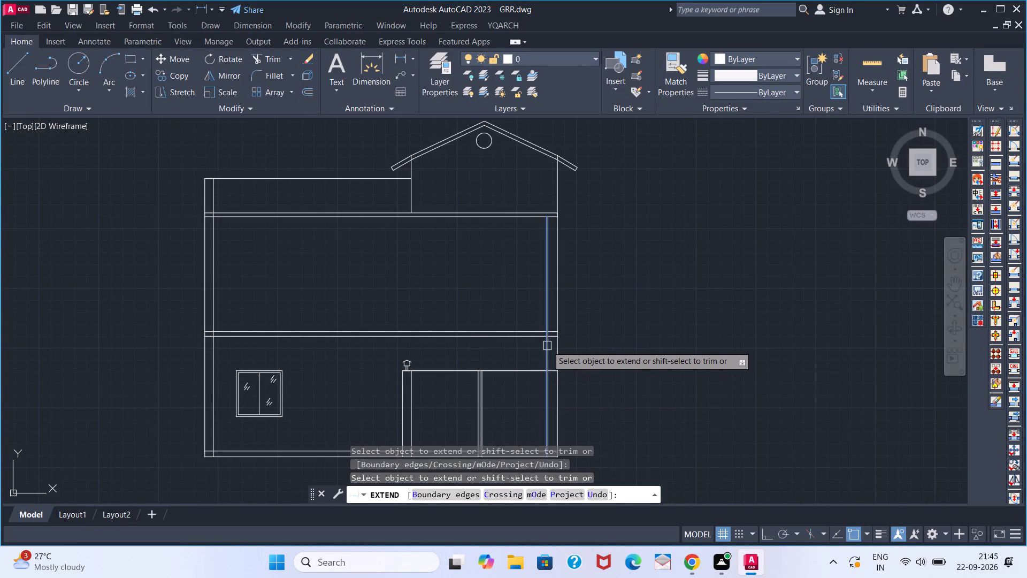
click(547, 346)
key(space)
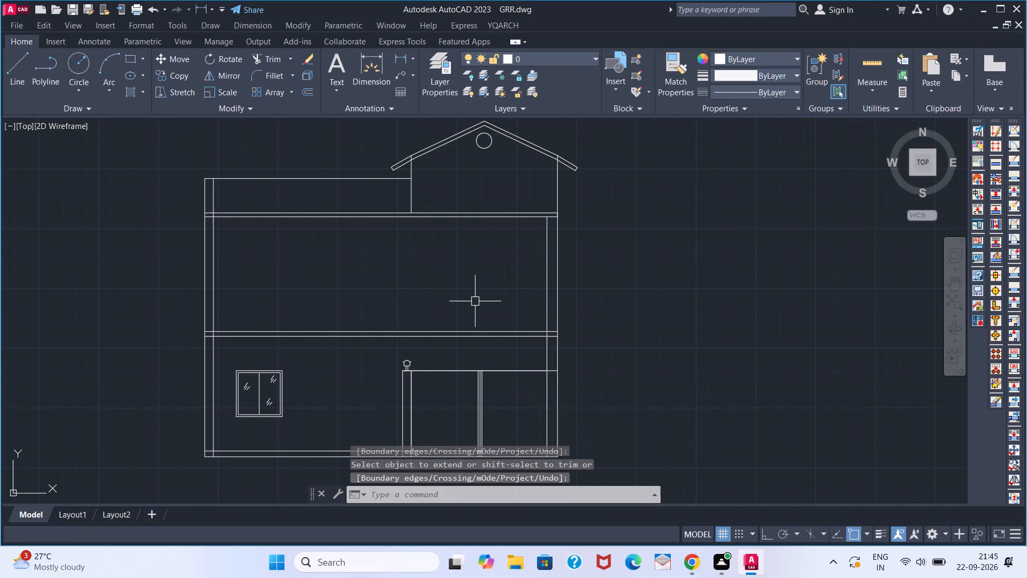
Copy the glazed ground-floor window from its lower east corner to the upper storey's east side, about 23' away at 26°.
scroll(475, 301, down, 1)
middle_drag(447, 290, 530, 321)
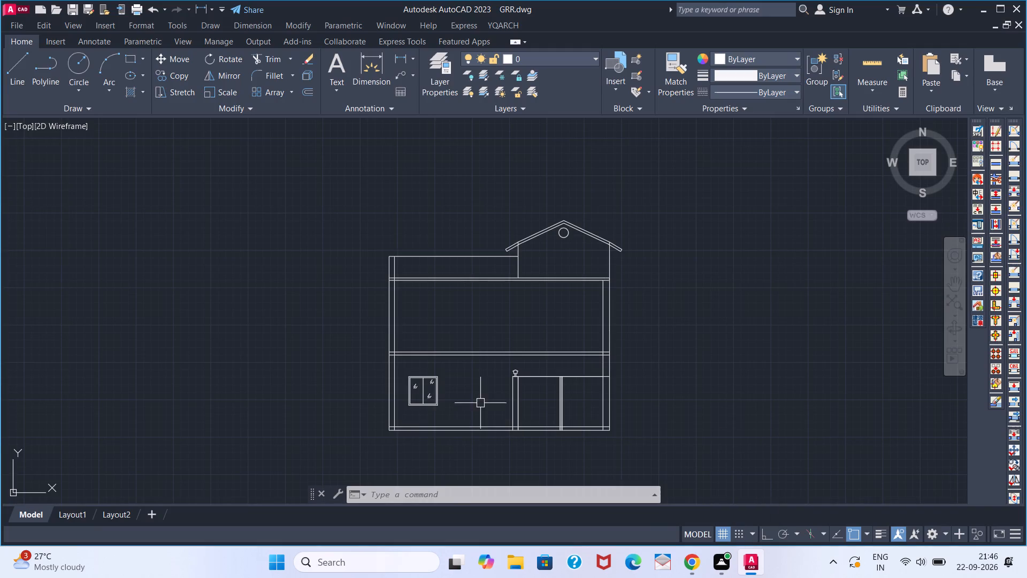
click(446, 374)
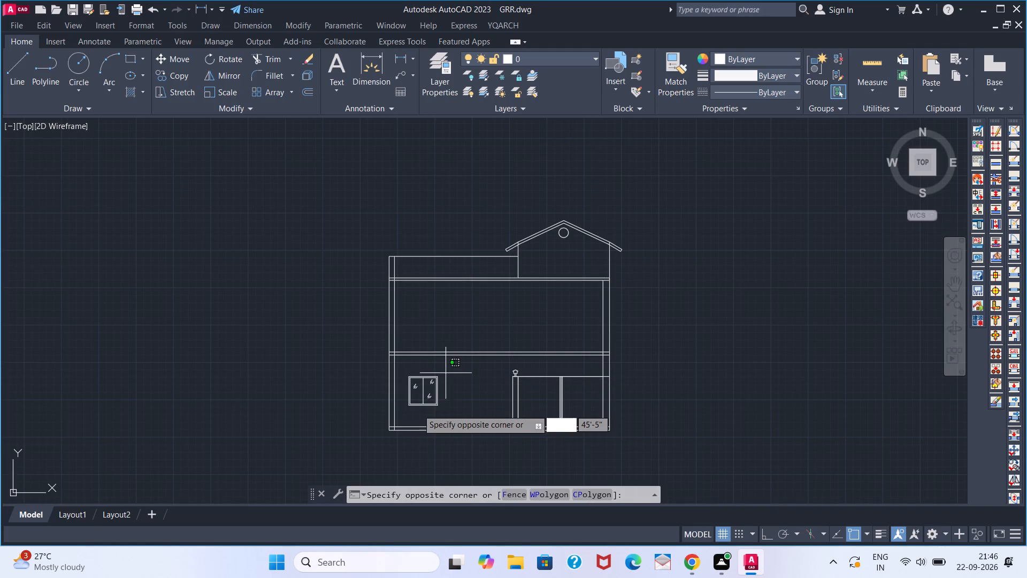
click(405, 417)
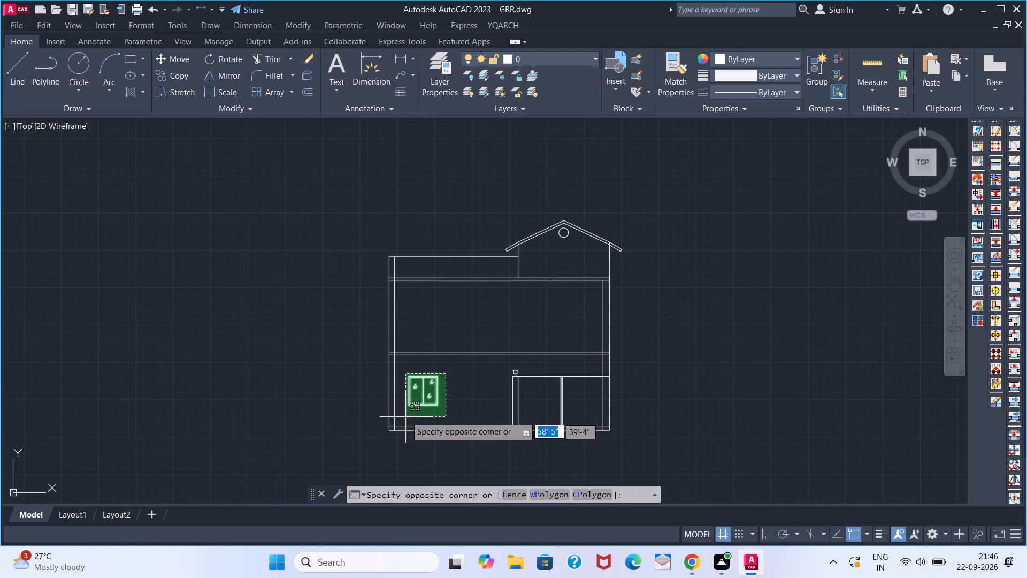
scroll(425, 412, up, 2)
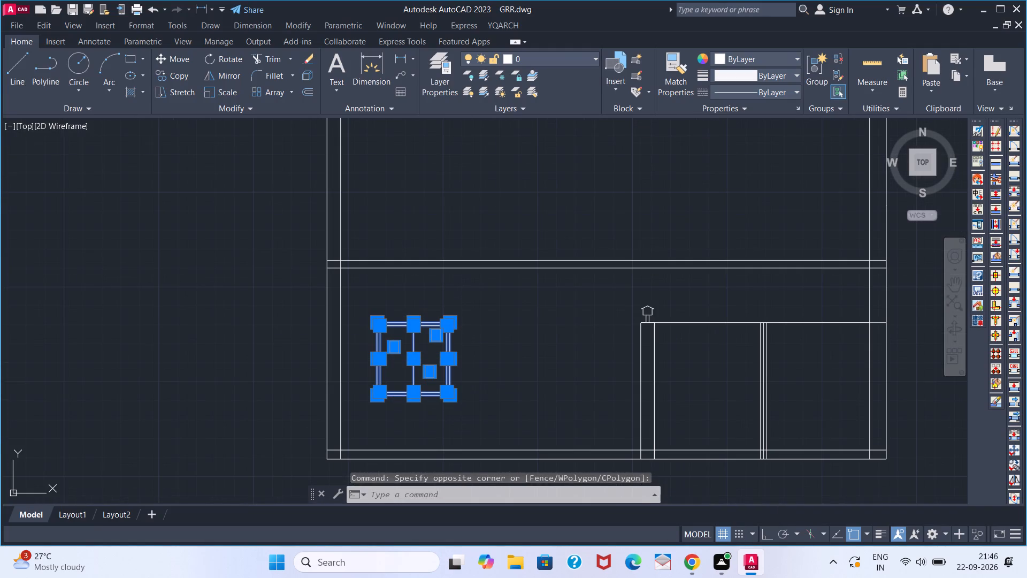
key(c)
key(o)
key(Return)
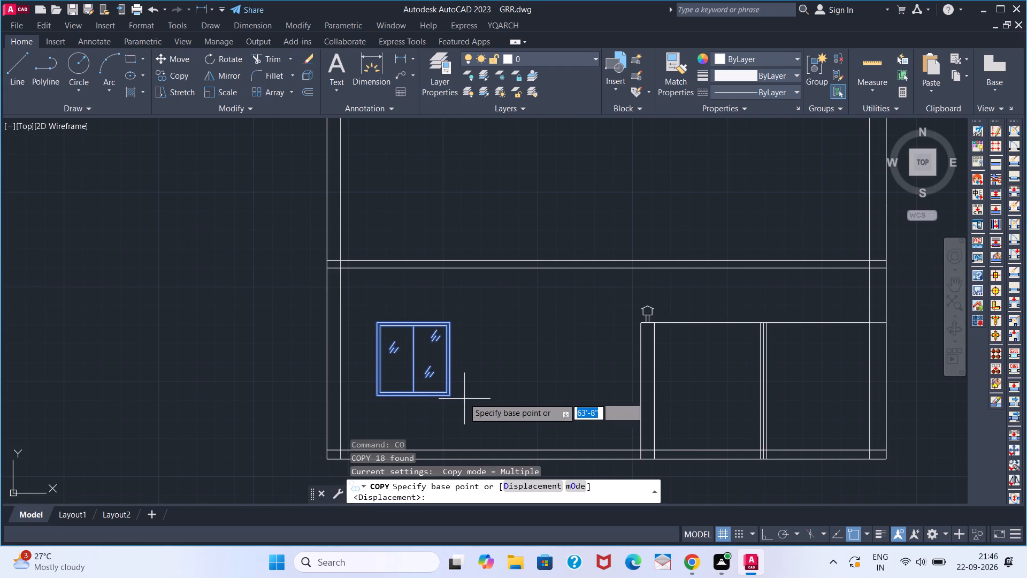
click(449, 400)
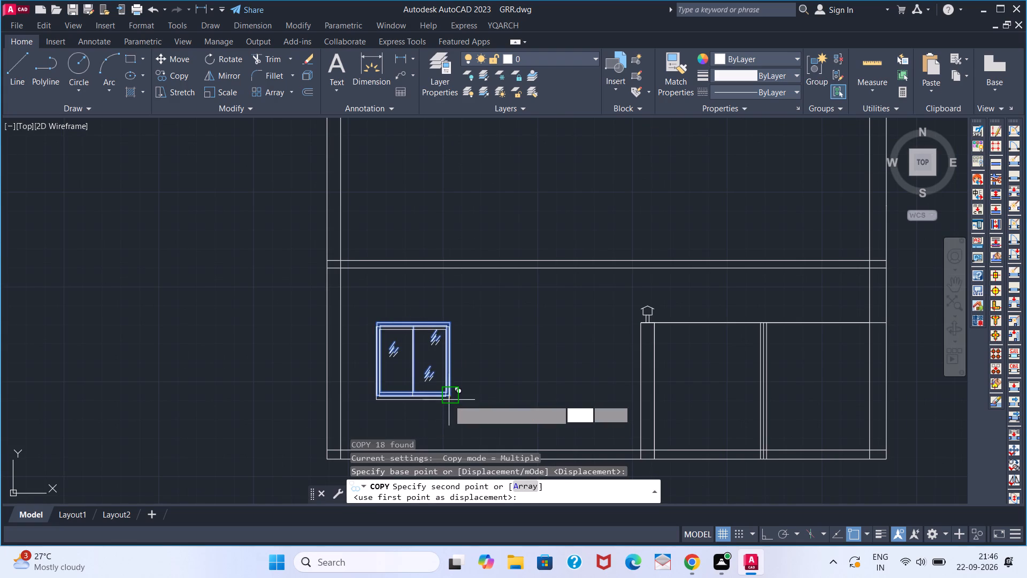
middle_drag(797, 251, 590, 401)
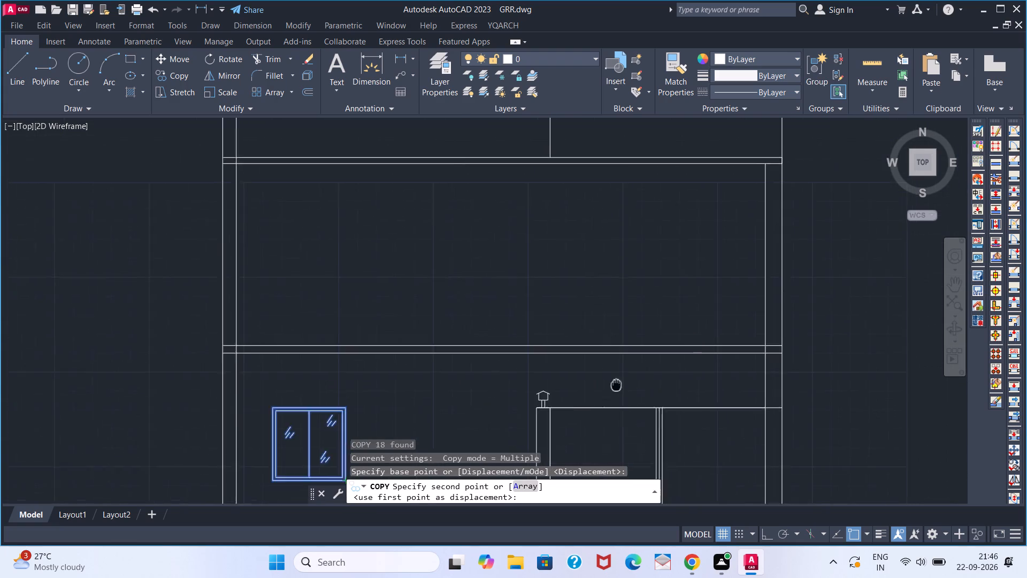
middle_drag(590, 401, 579, 408)
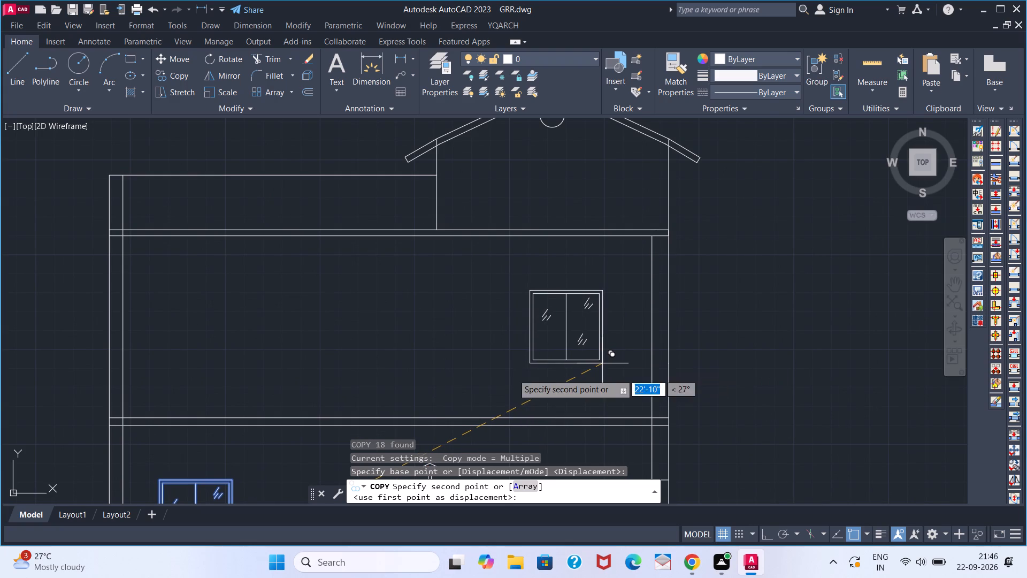
click(607, 367)
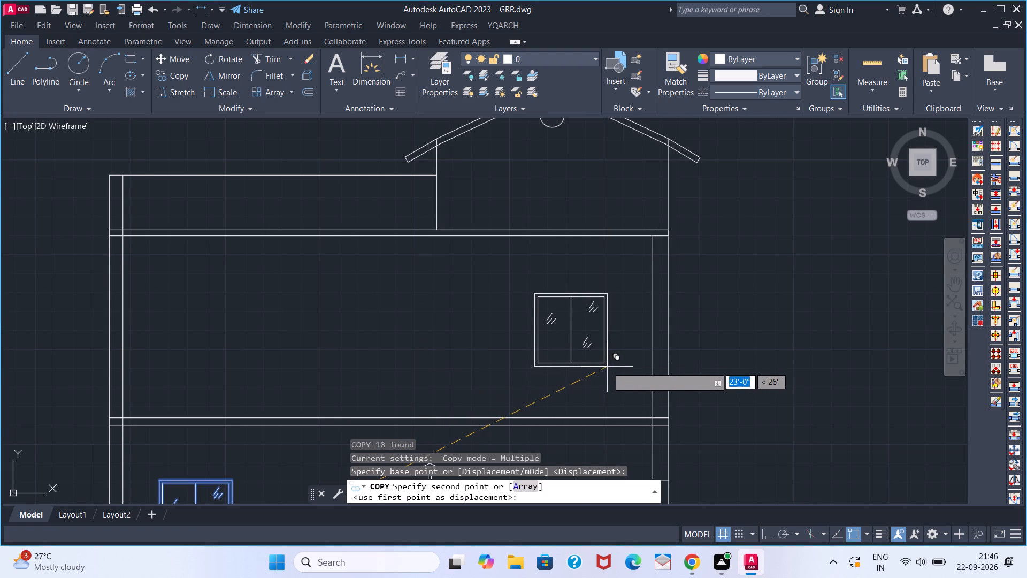
key(Escape)
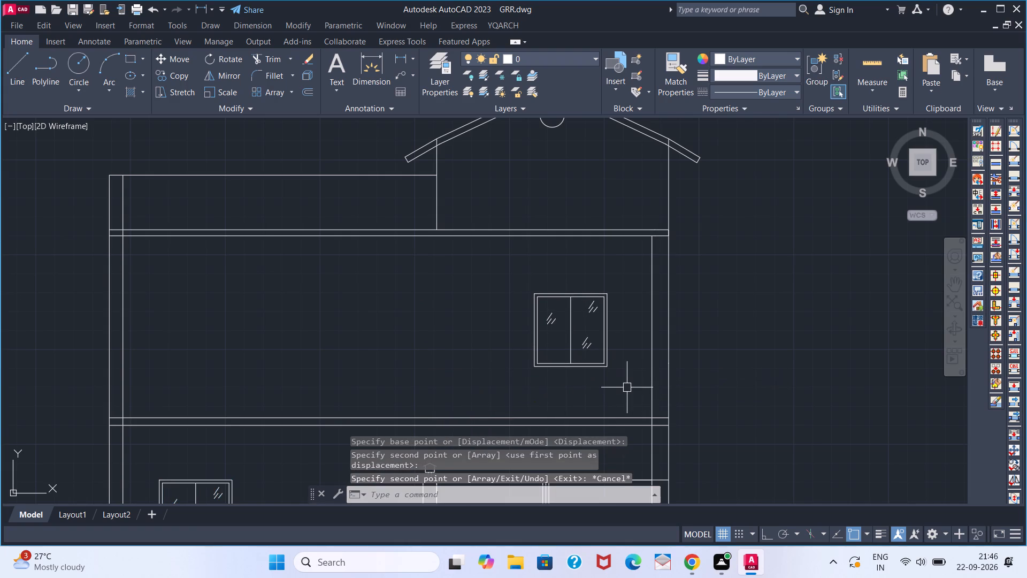
Offset the inner east wall line 2' toward the west, into the upper storey.
key(o)
key(Return)
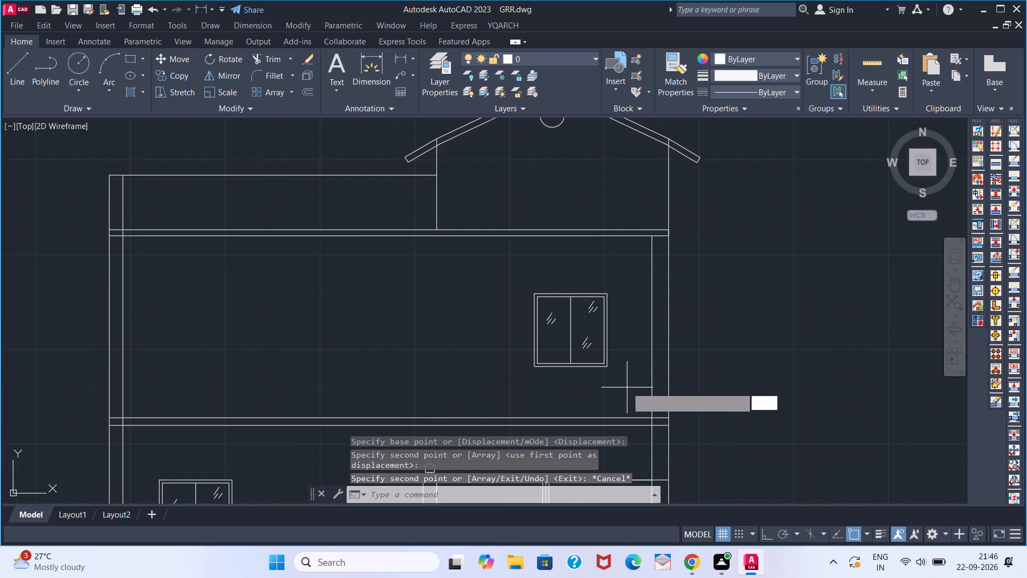
key(2)
key(apostrophe)
key(Return)
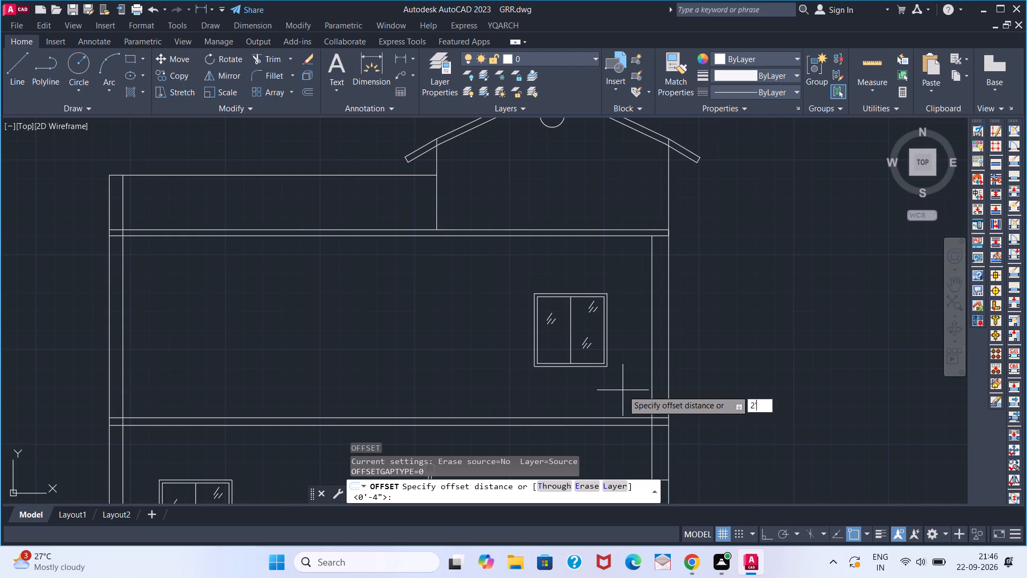
click(650, 389)
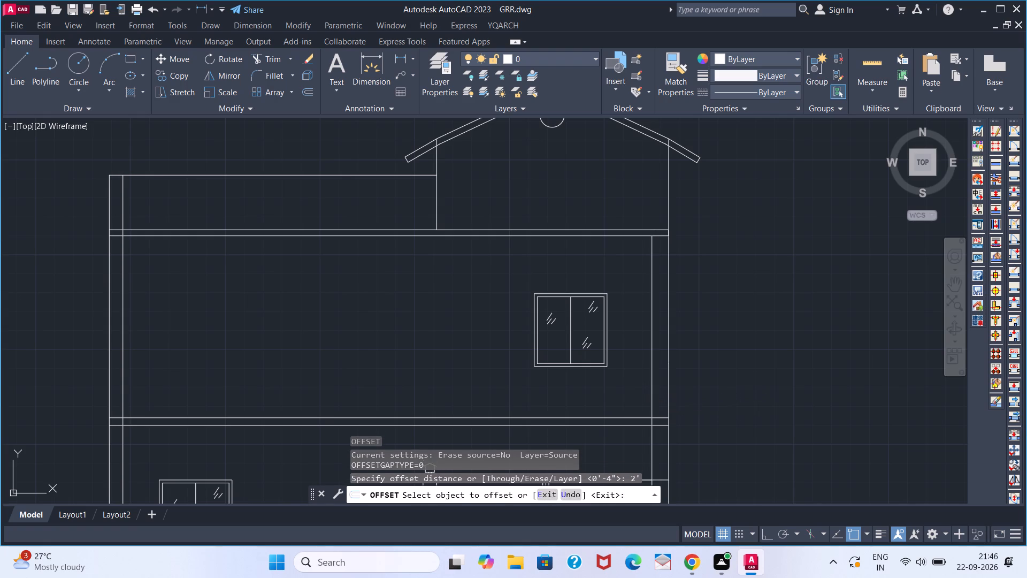
click(601, 390)
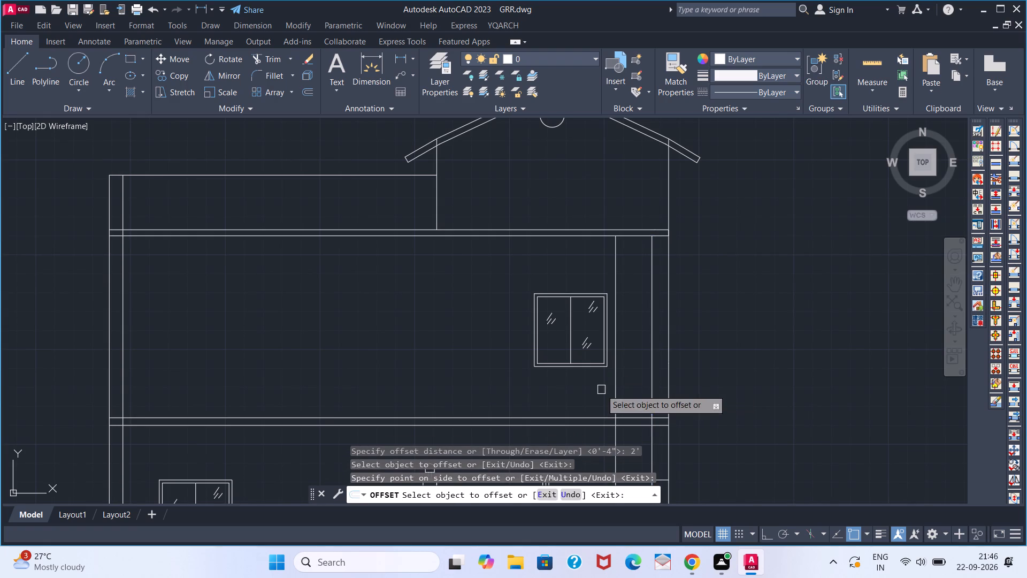
Offset the top line of the upper-floor slab 3' upward.
click(582, 416)
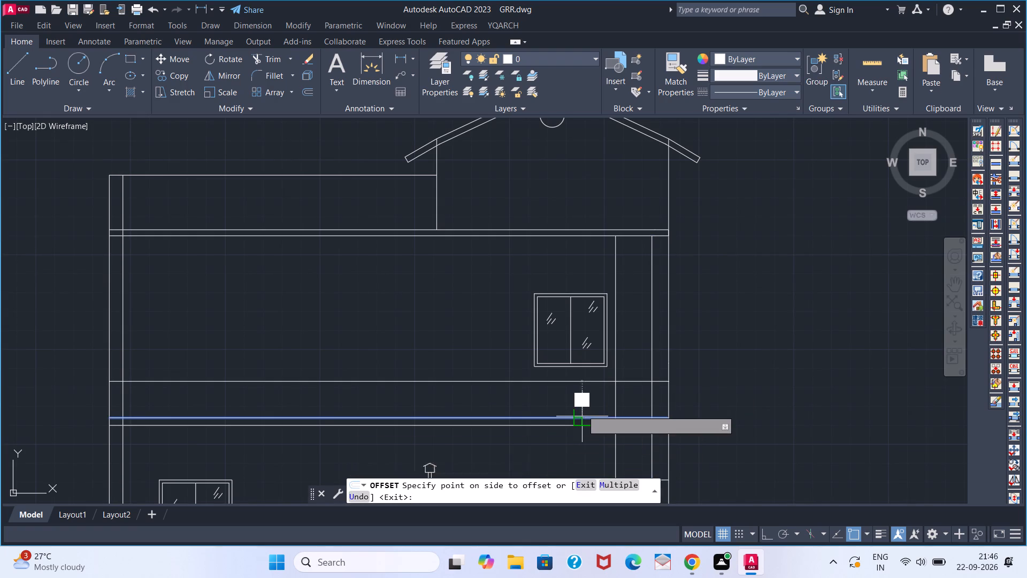
text(4')
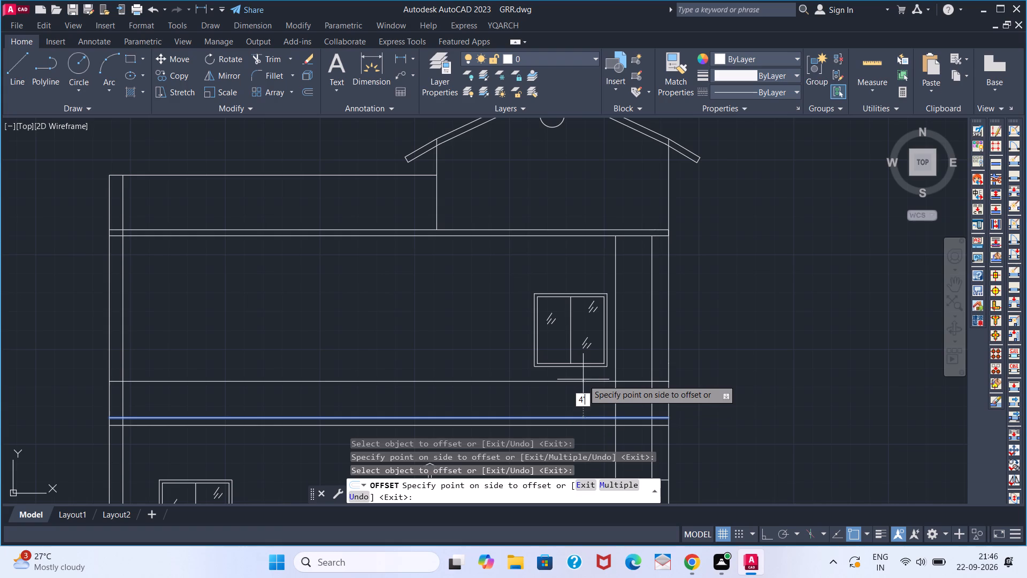
key(BackSpace)
key(BackSpace)
key(BackSpace)
key(3)
key(apostrophe)
key(Return)
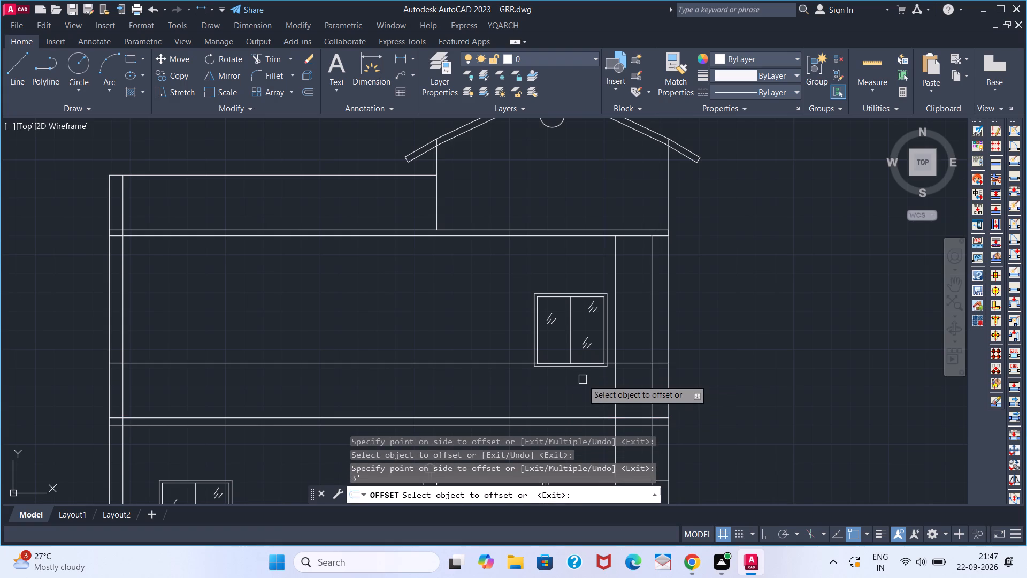
key(space)
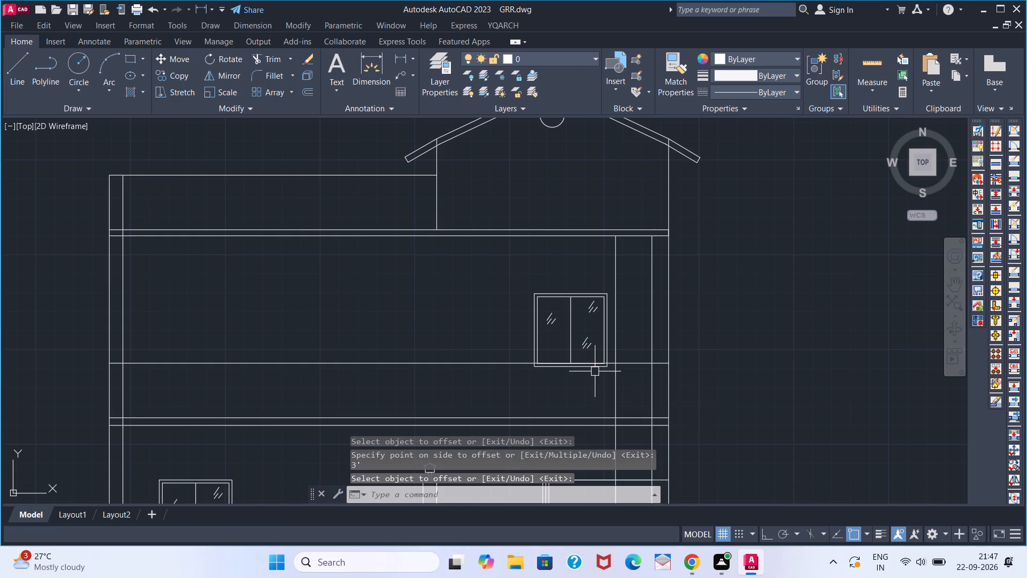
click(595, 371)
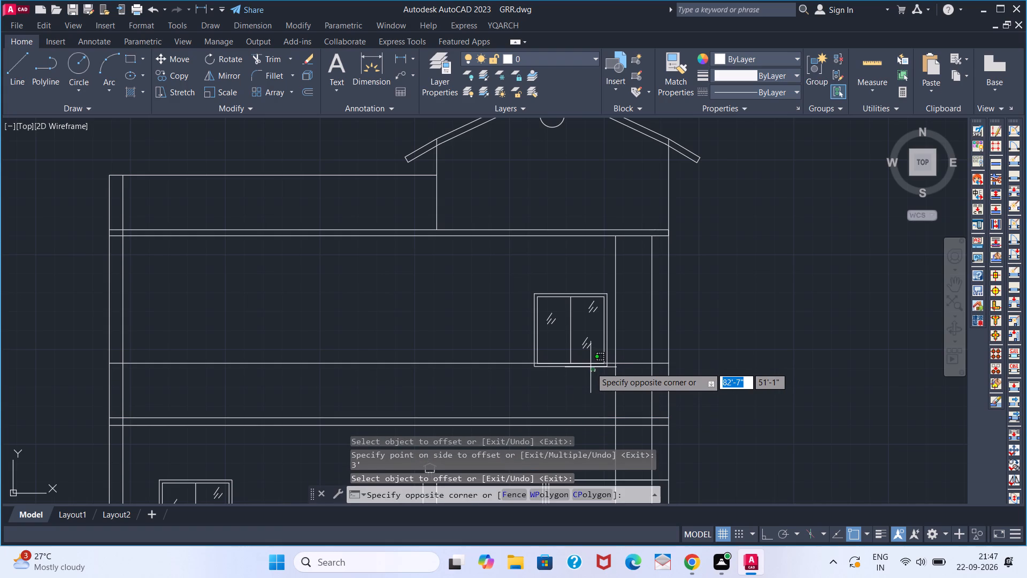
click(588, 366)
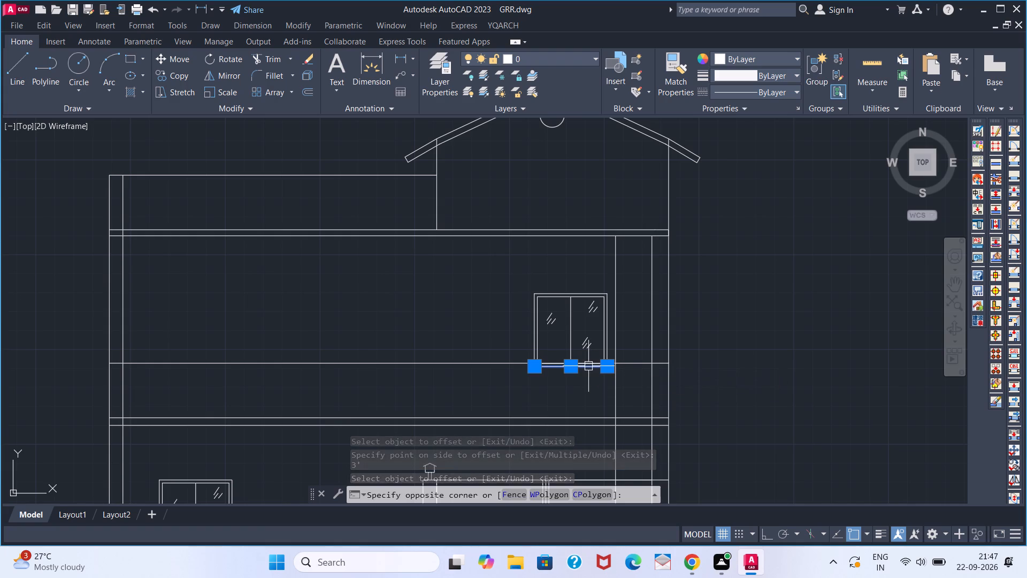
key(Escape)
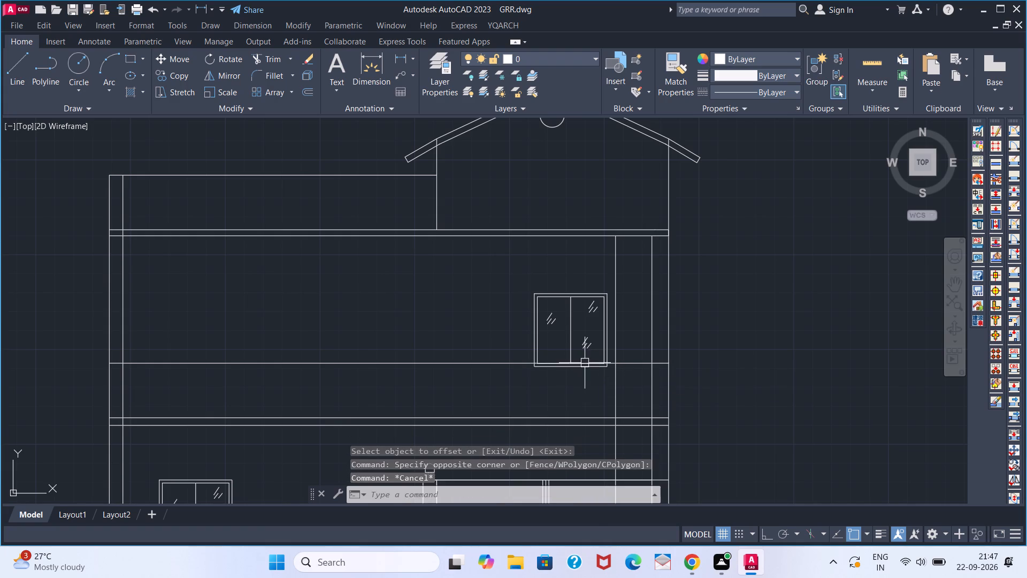
Group all frame, mullion and glass-hatch lines of the upper storey's east window into one object.
scroll(586, 362, up, 4)
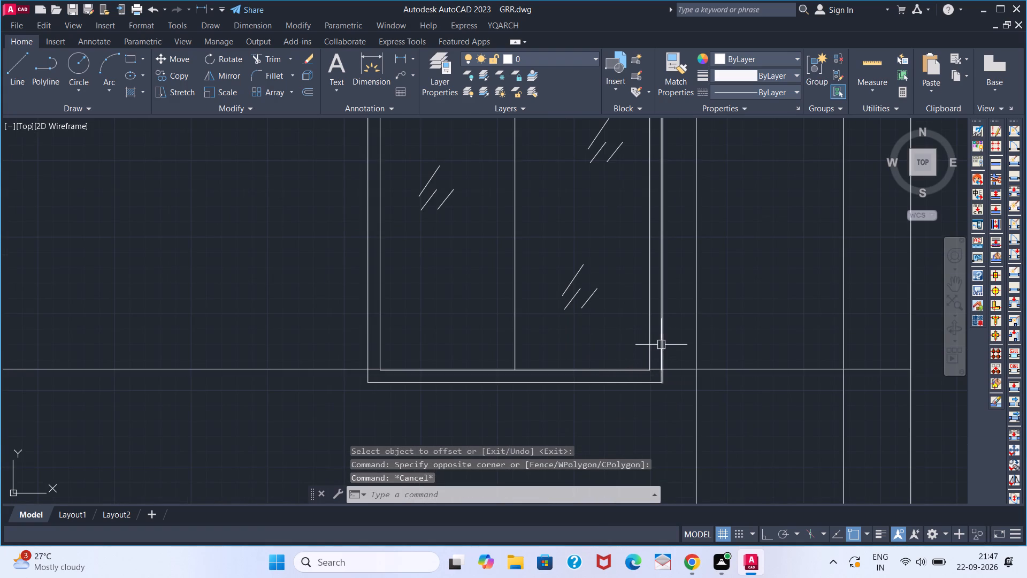
click(667, 330)
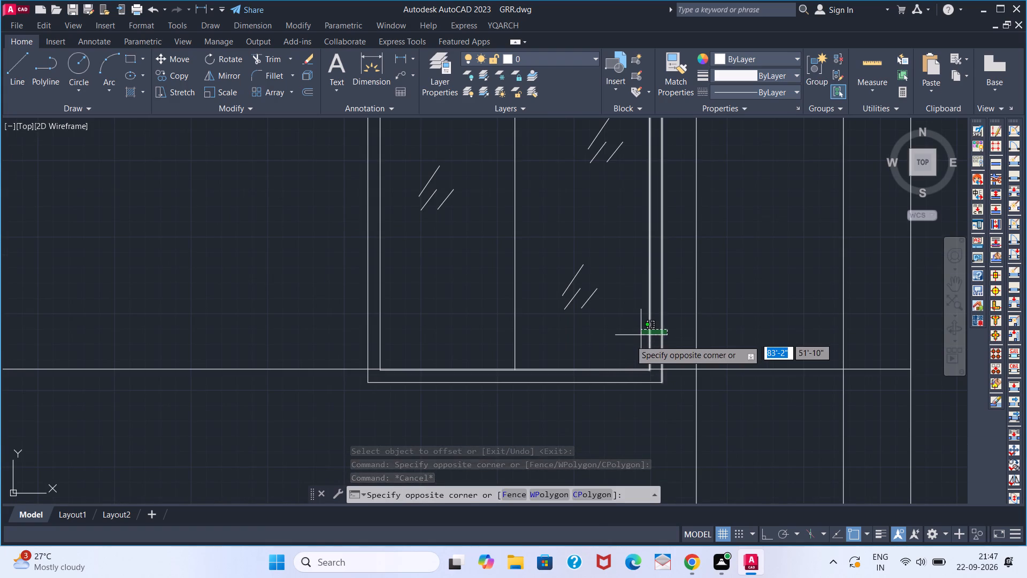
click(630, 340)
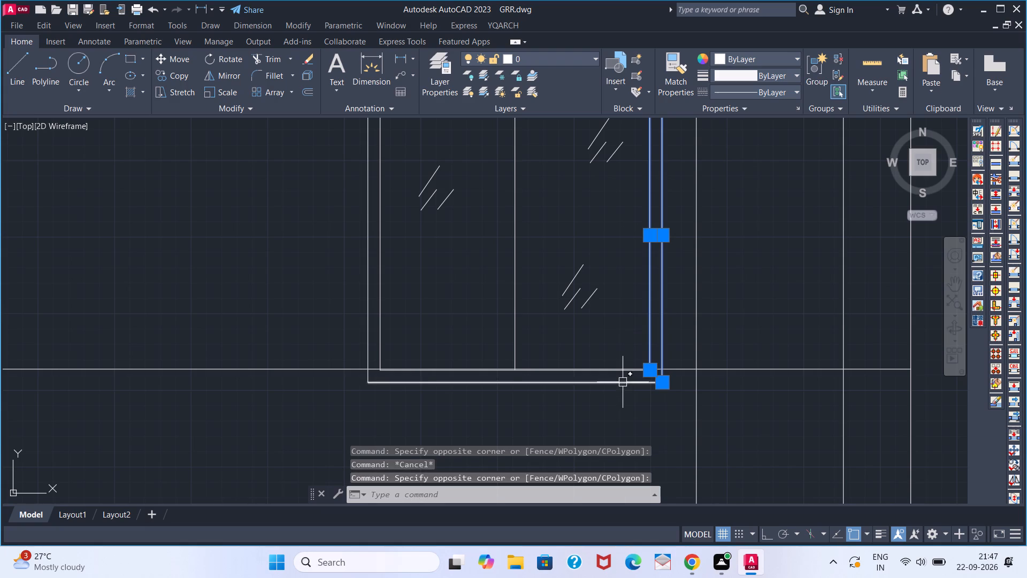
click(623, 382)
scroll(602, 376, up, 4)
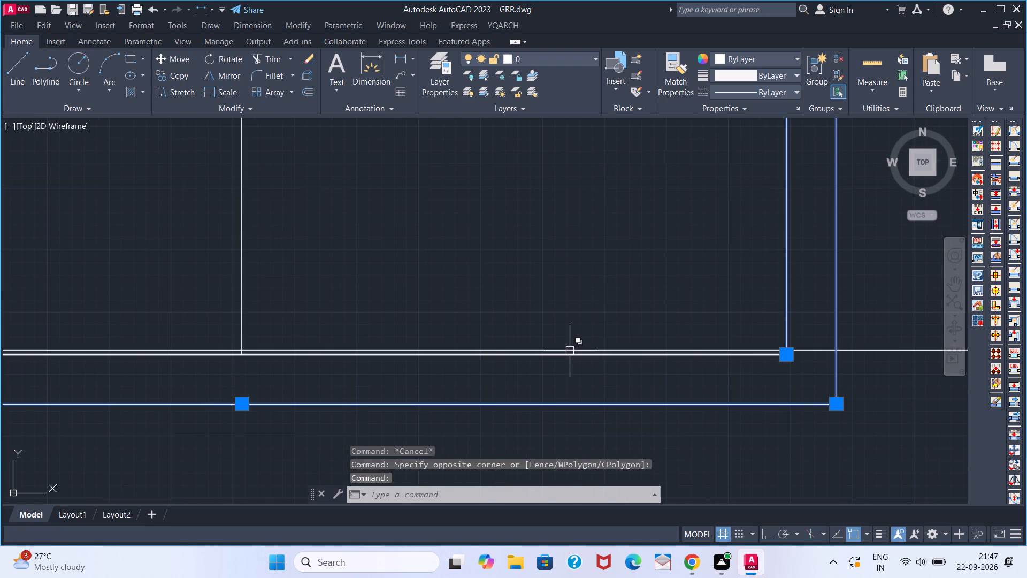
click(570, 351)
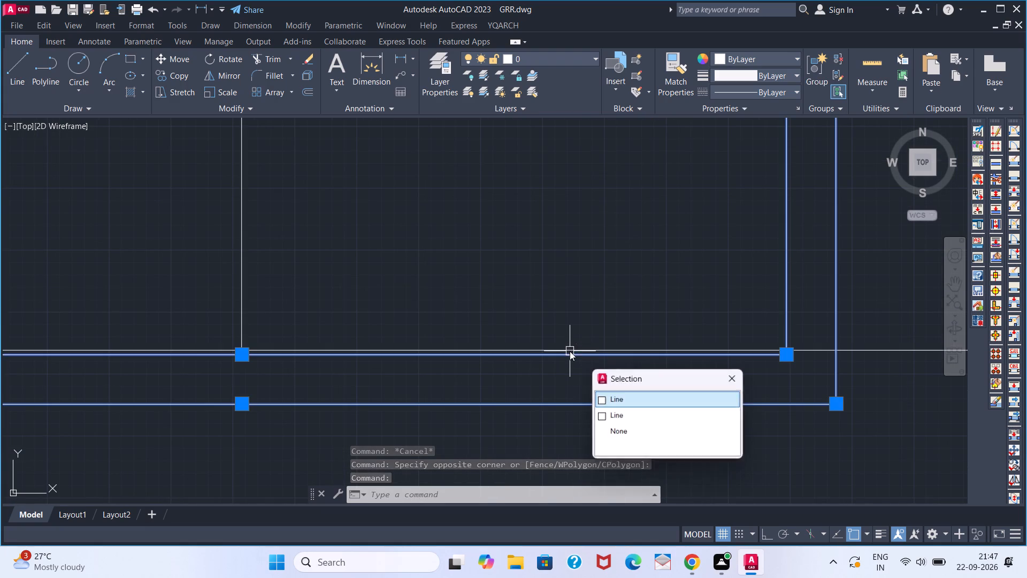
scroll(562, 326, down, 3)
scroll(515, 258, down, 4)
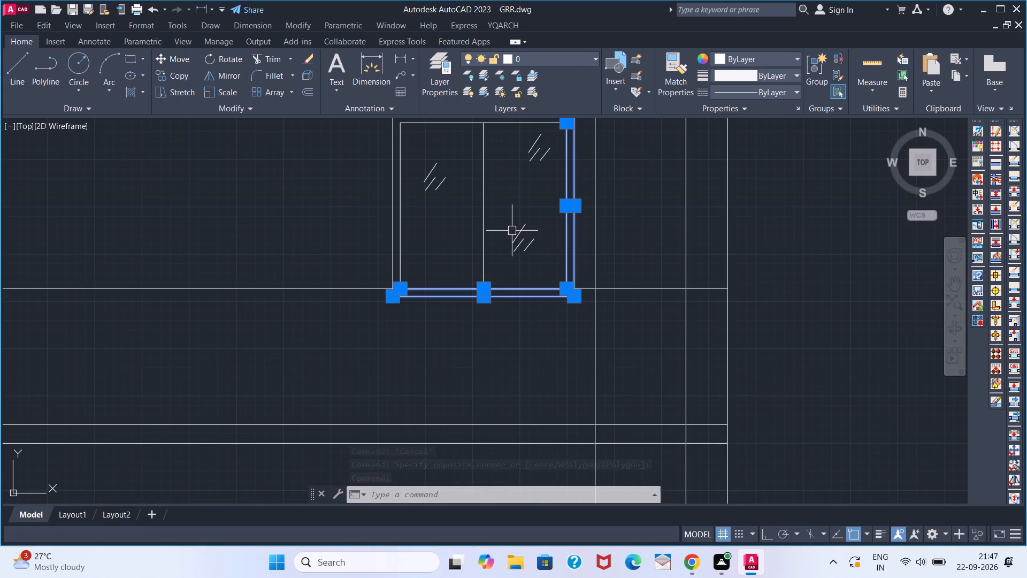
scroll(497, 189, down, 1)
middle_drag(497, 189, 507, 206)
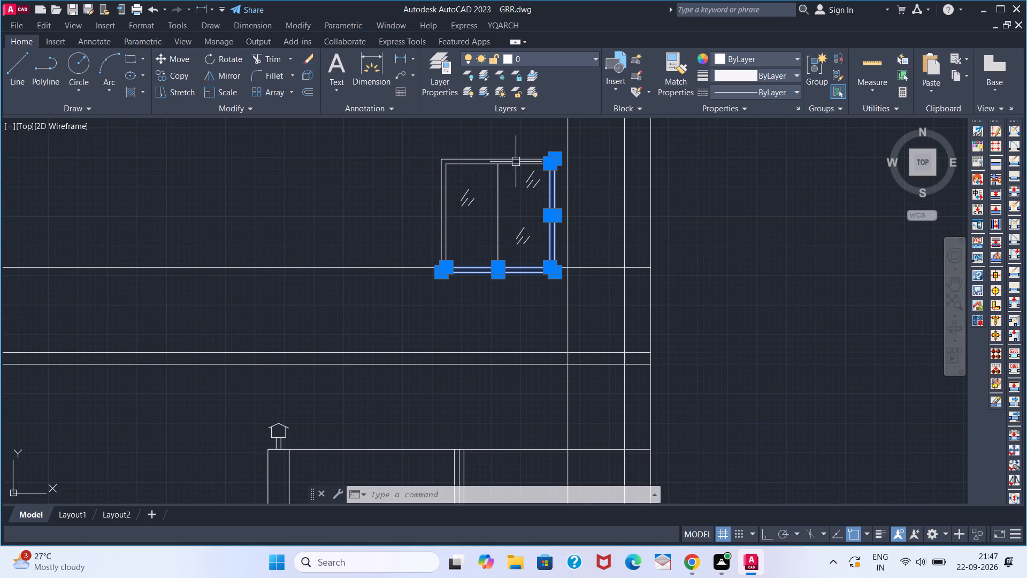
click(531, 150)
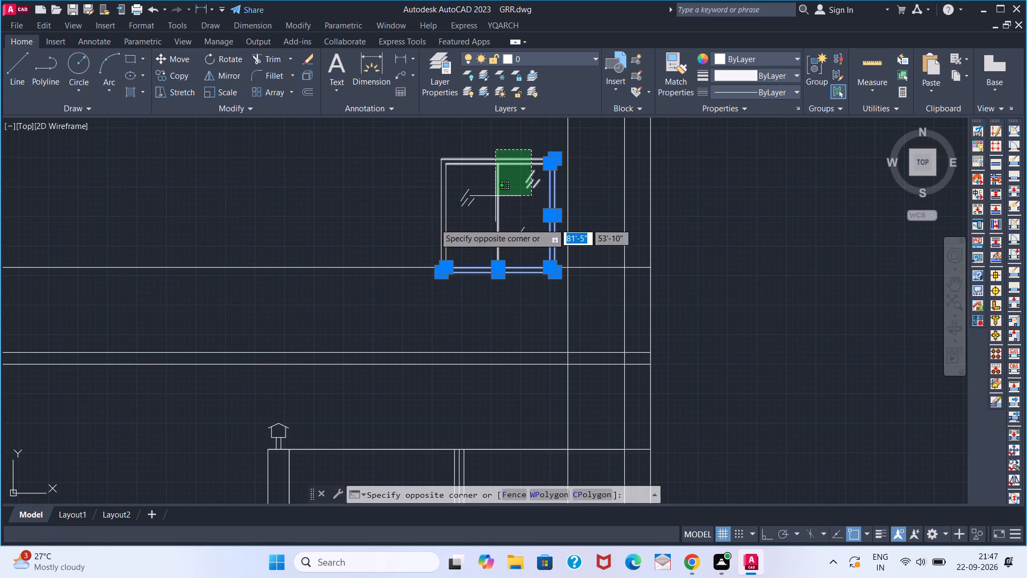
click(424, 225)
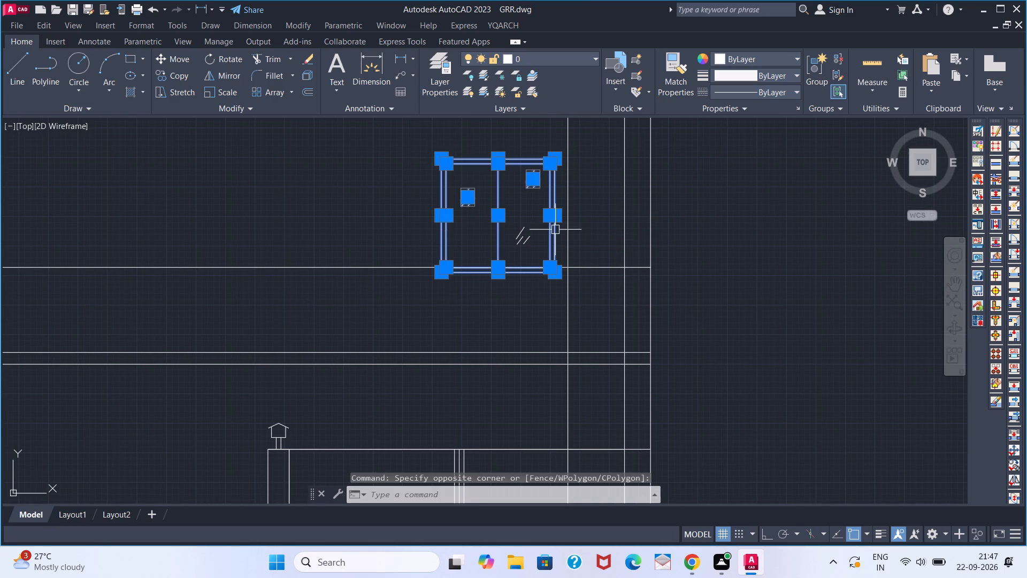
click(538, 218)
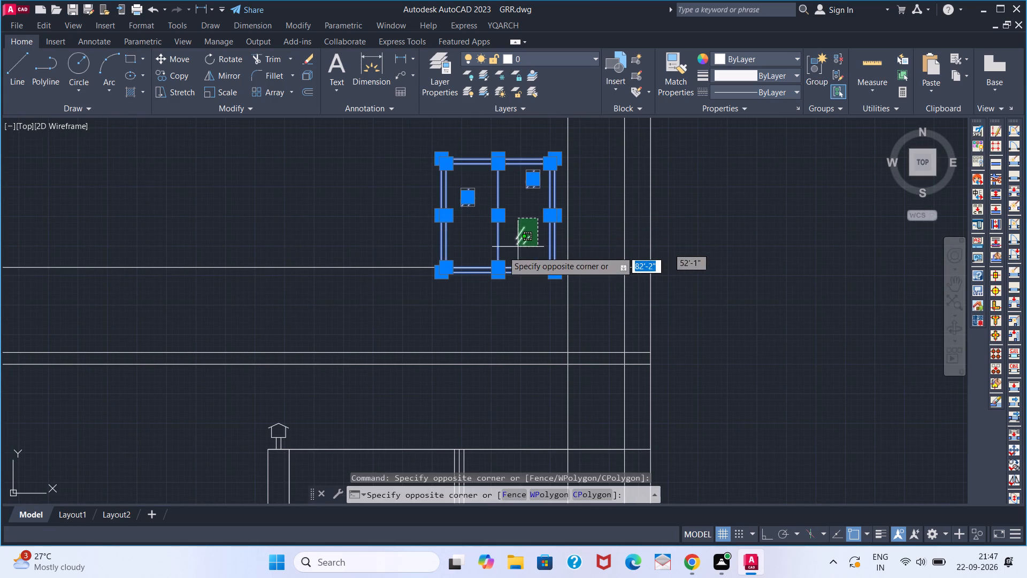
click(503, 251)
key(g)
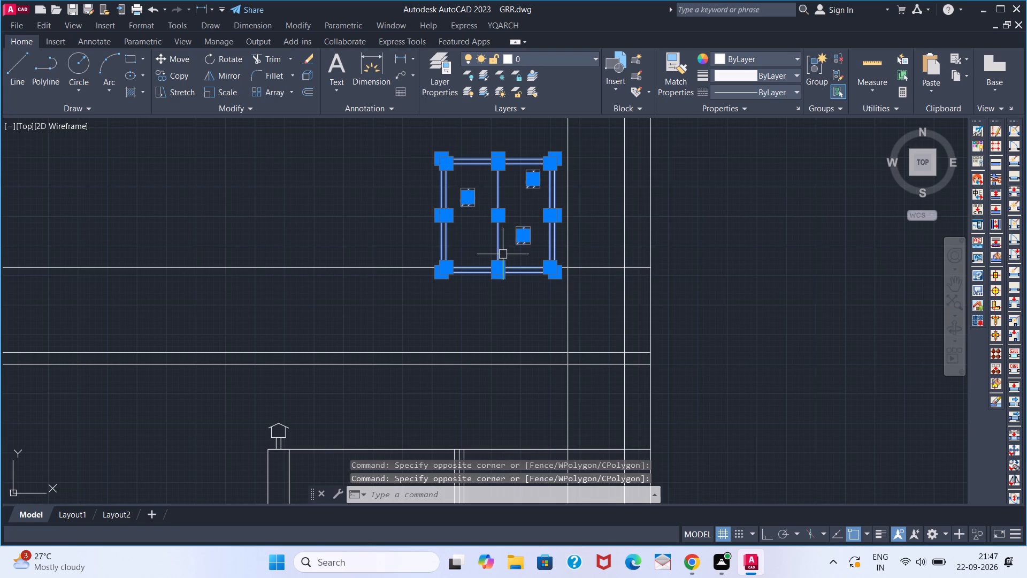
key(space)
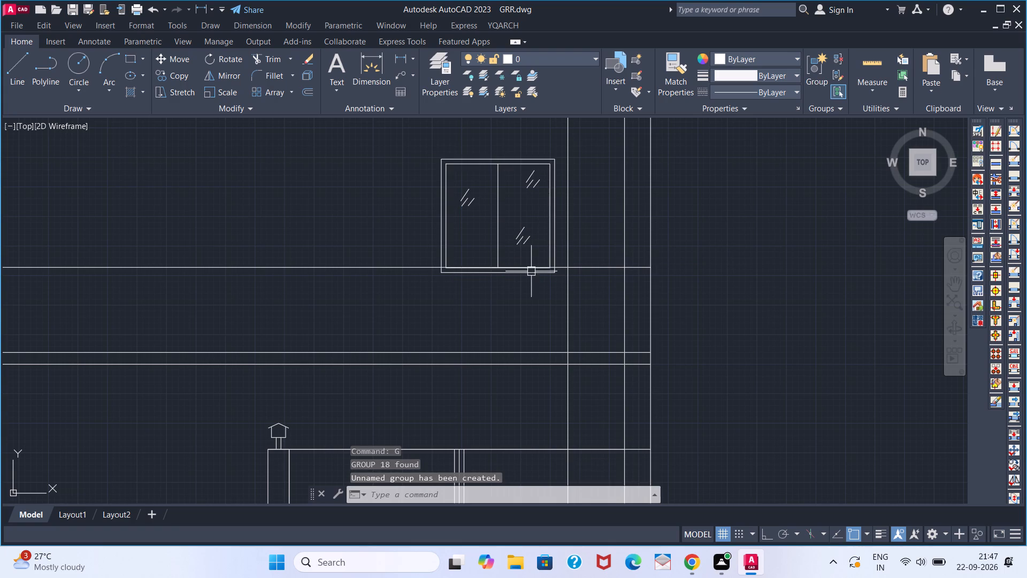
Move the grouped upper east window by its lower east corner onto the intersection of the 3' and 2' offset lines.
scroll(556, 278, up, 2)
click(547, 270)
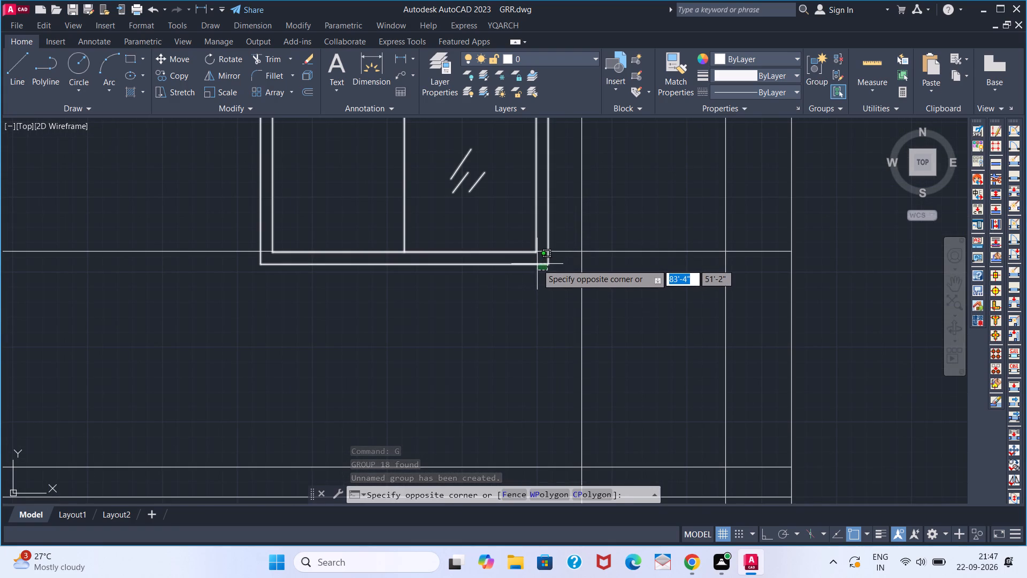
click(537, 264)
key(m)
key(Return)
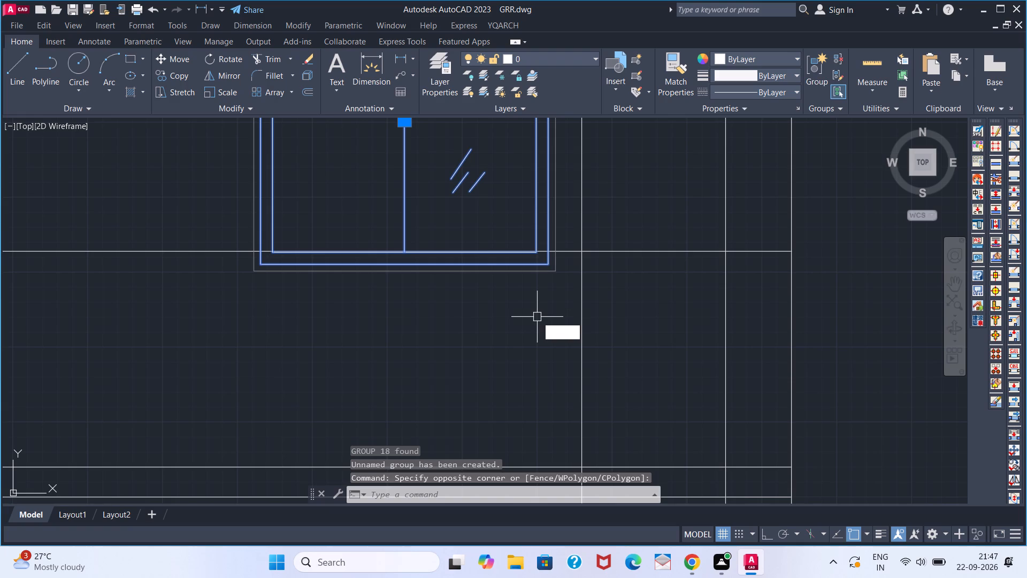
click(548, 267)
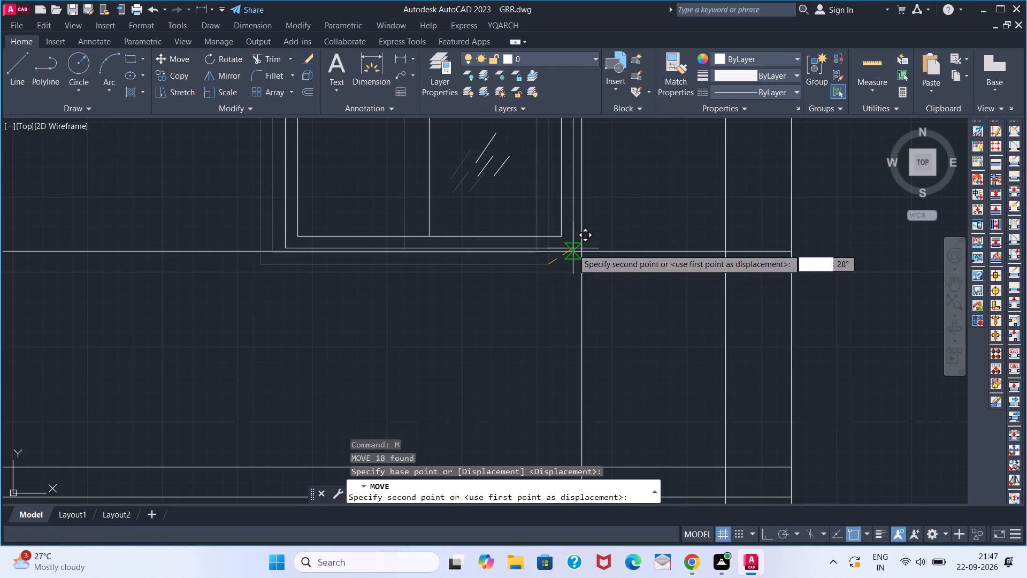
click(577, 249)
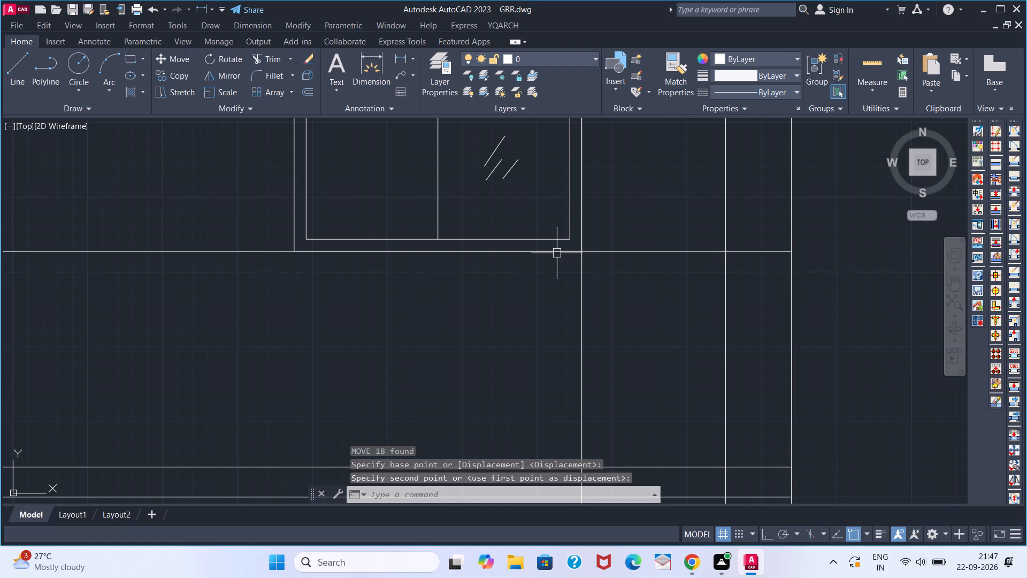
key(space)
scroll(553, 284, down, 3)
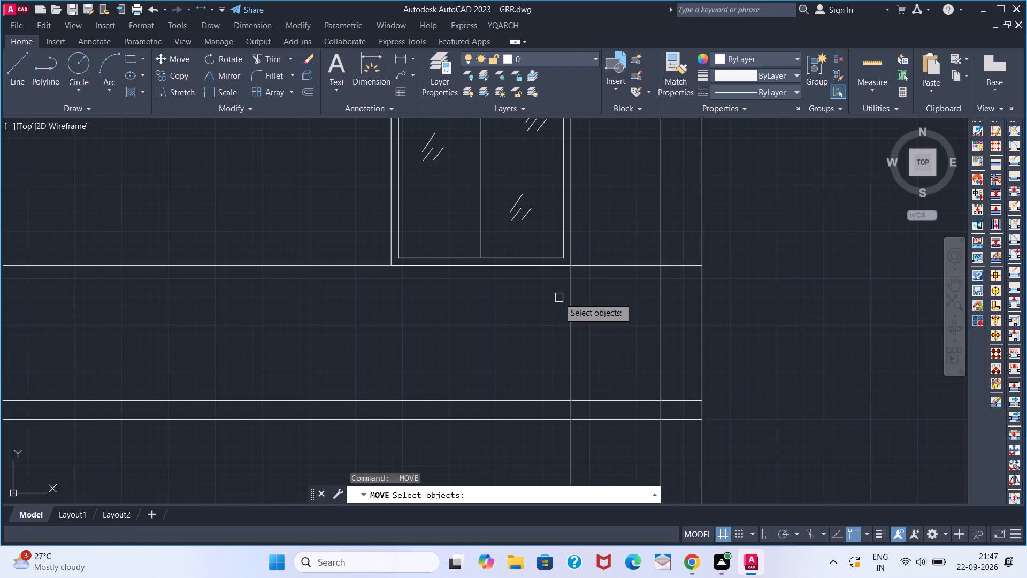
scroll(559, 300, down, 1)
key(Escape)
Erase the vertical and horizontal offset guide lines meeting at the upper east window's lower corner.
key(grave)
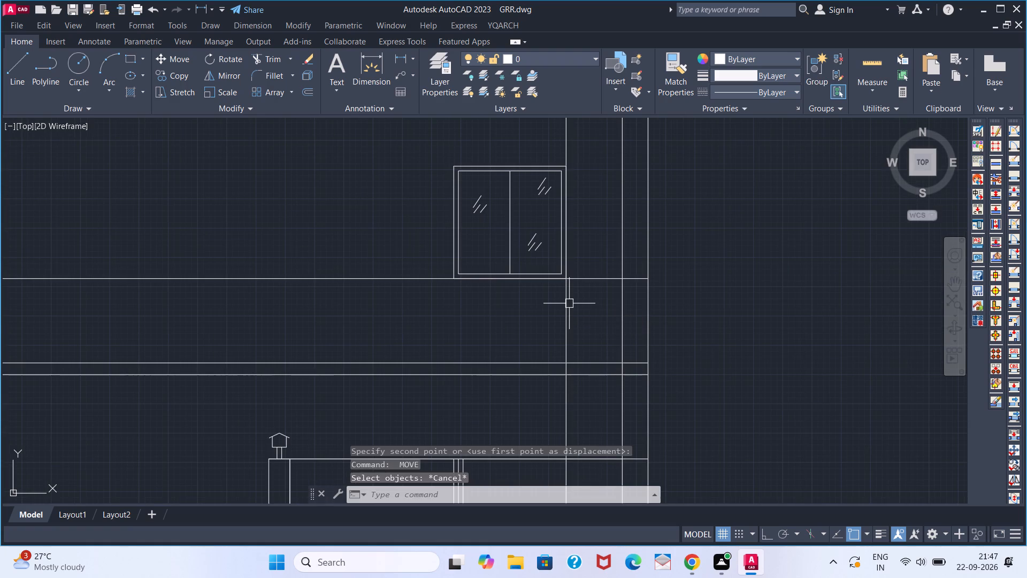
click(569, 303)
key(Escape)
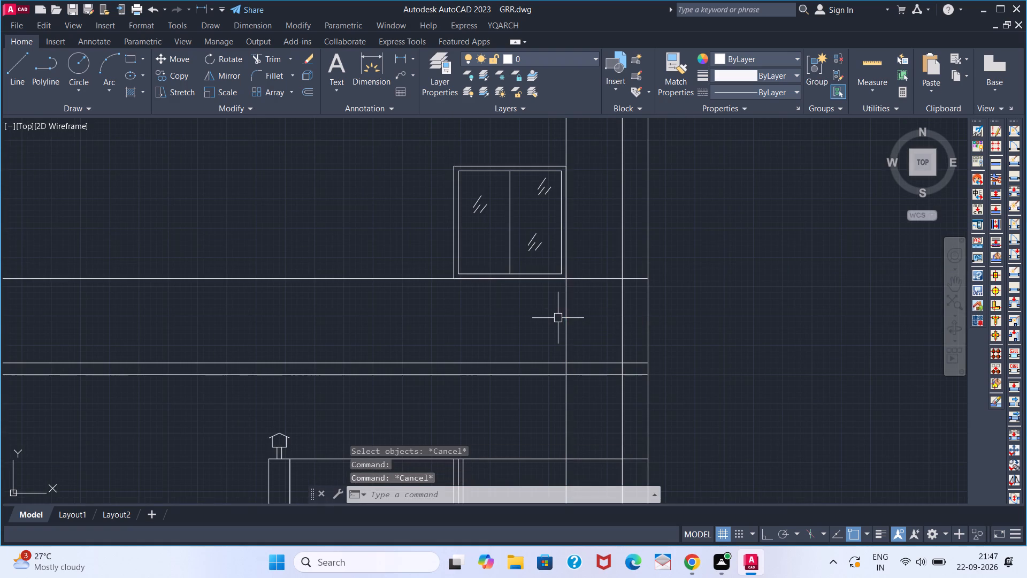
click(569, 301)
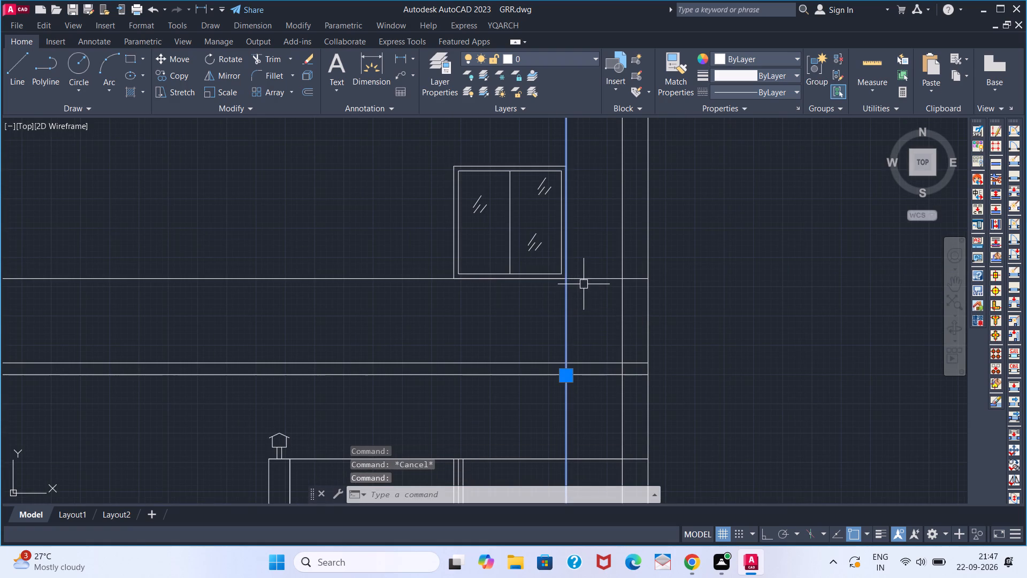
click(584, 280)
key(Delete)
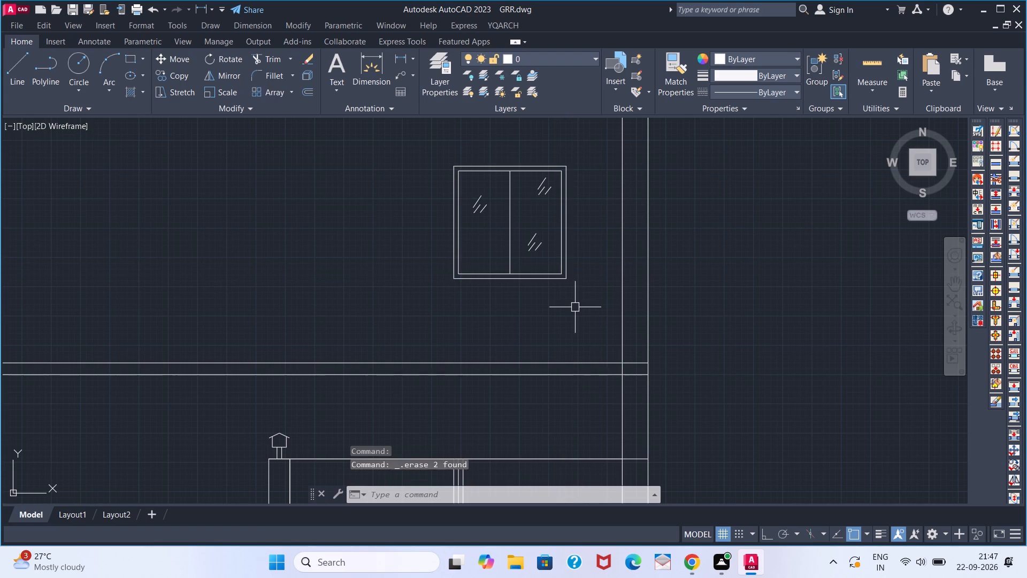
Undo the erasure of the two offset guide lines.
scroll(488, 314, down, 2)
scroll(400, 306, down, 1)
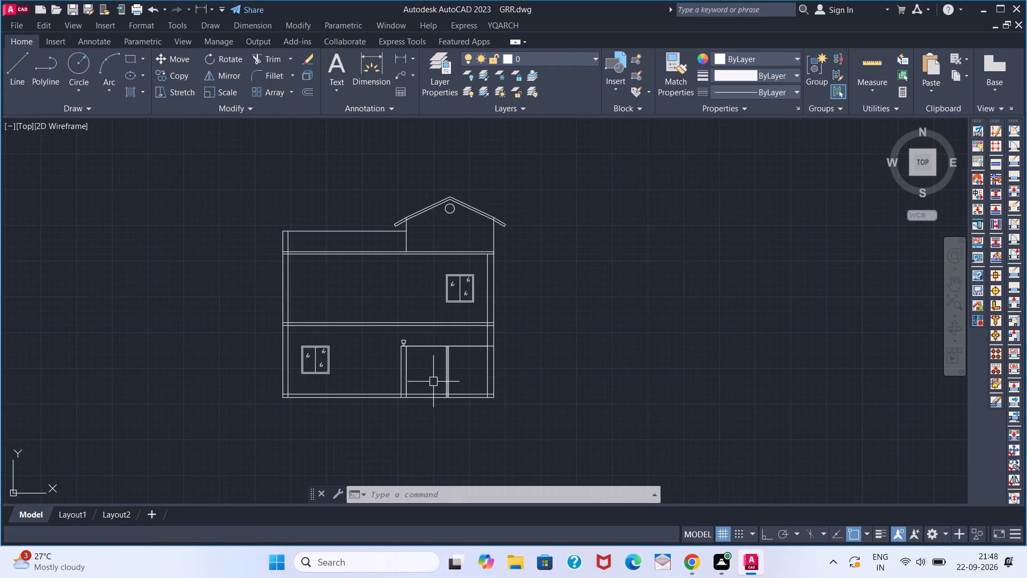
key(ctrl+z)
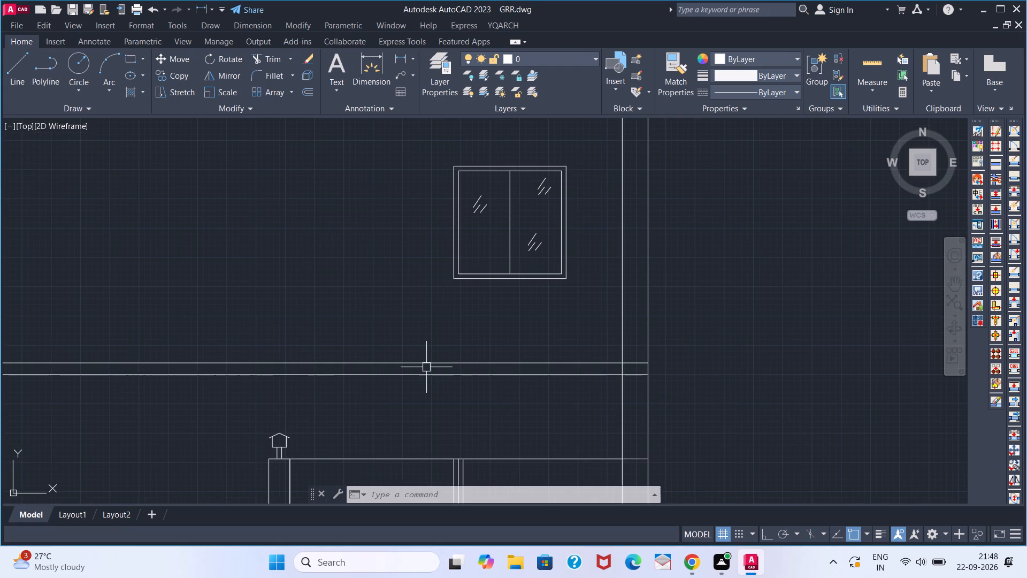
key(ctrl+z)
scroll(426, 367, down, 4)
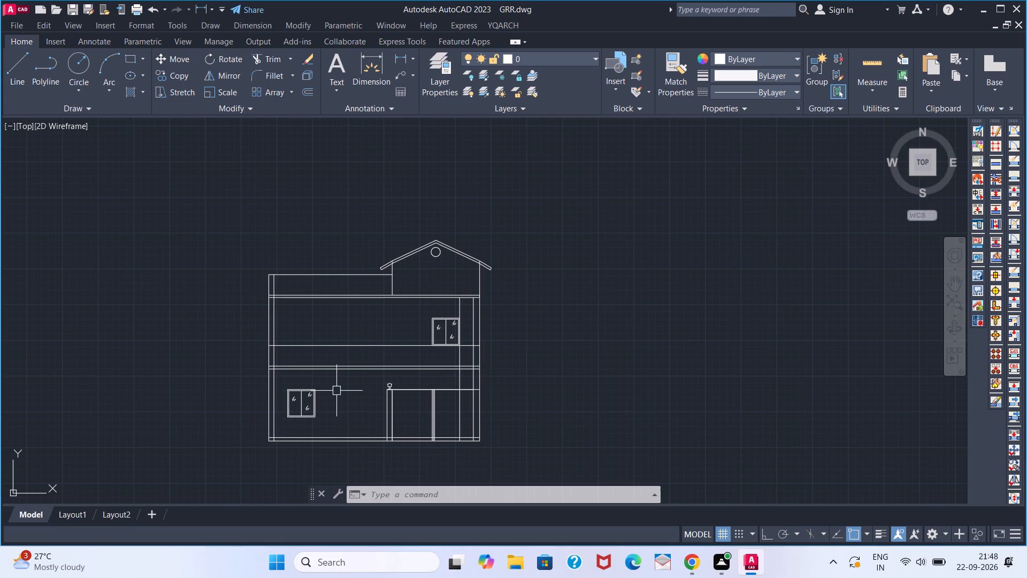
With Ortho on, copy the ground-floor window from its lower west corner straight up about 10' onto the upper storey's horizontal guide line.
click(768, 531)
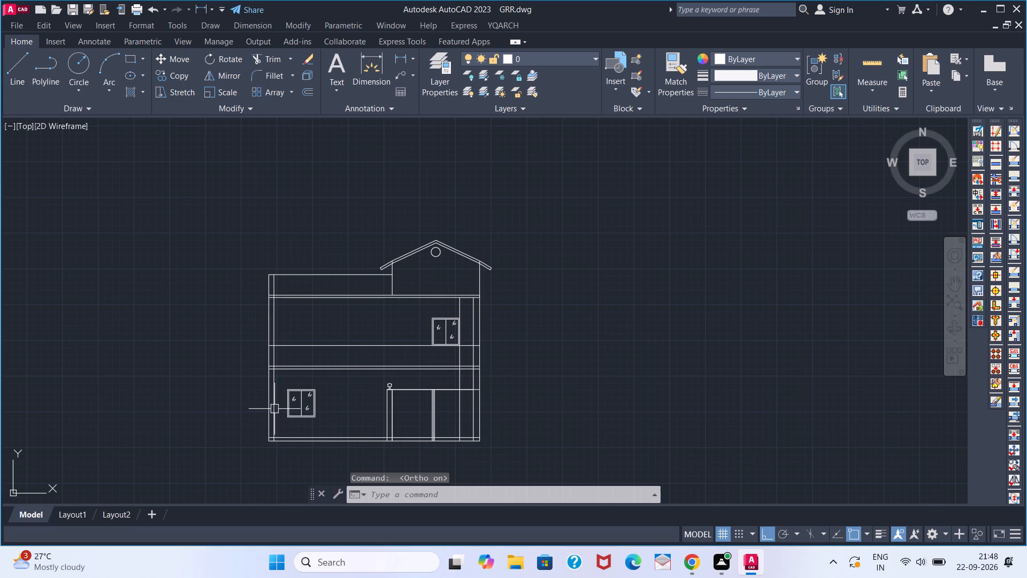
scroll(303, 400, up, 1)
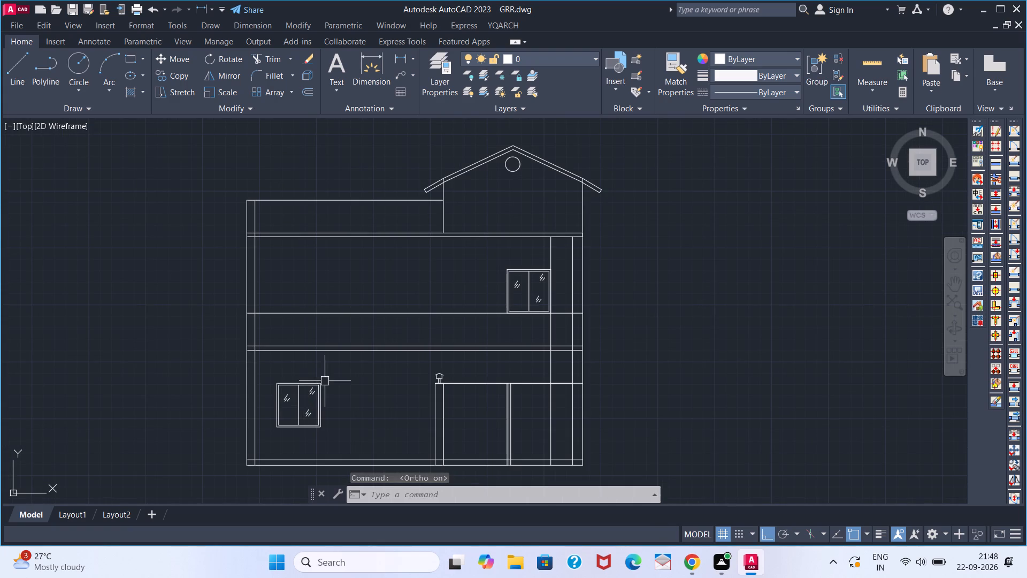
click(335, 369)
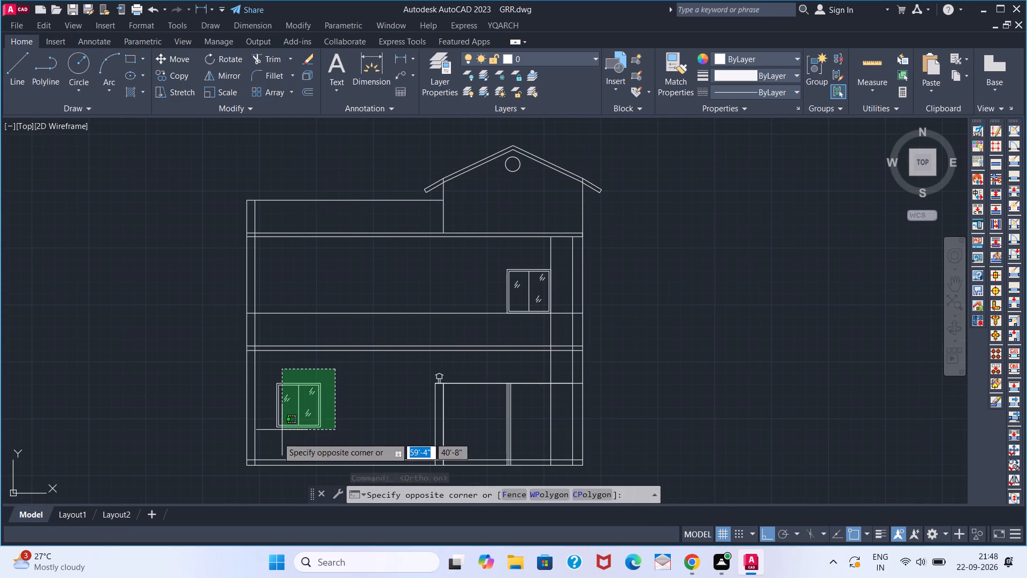
click(274, 441)
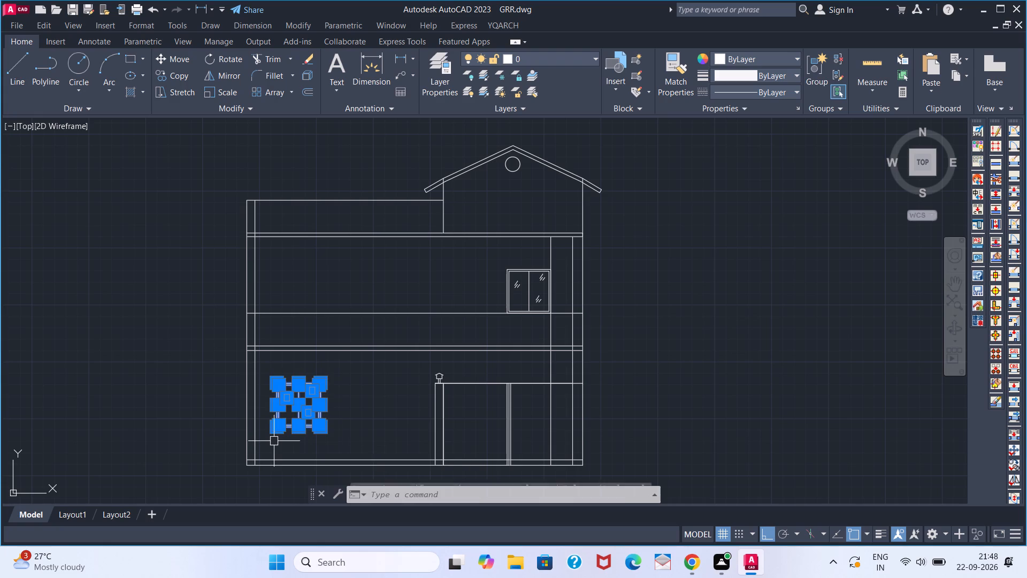
key(c)
key(o)
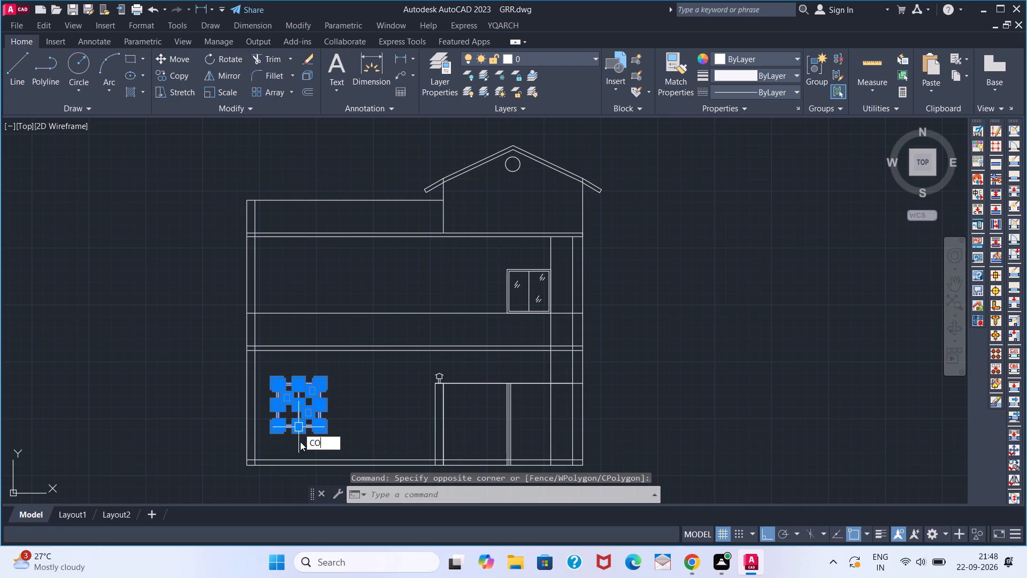
key(Return)
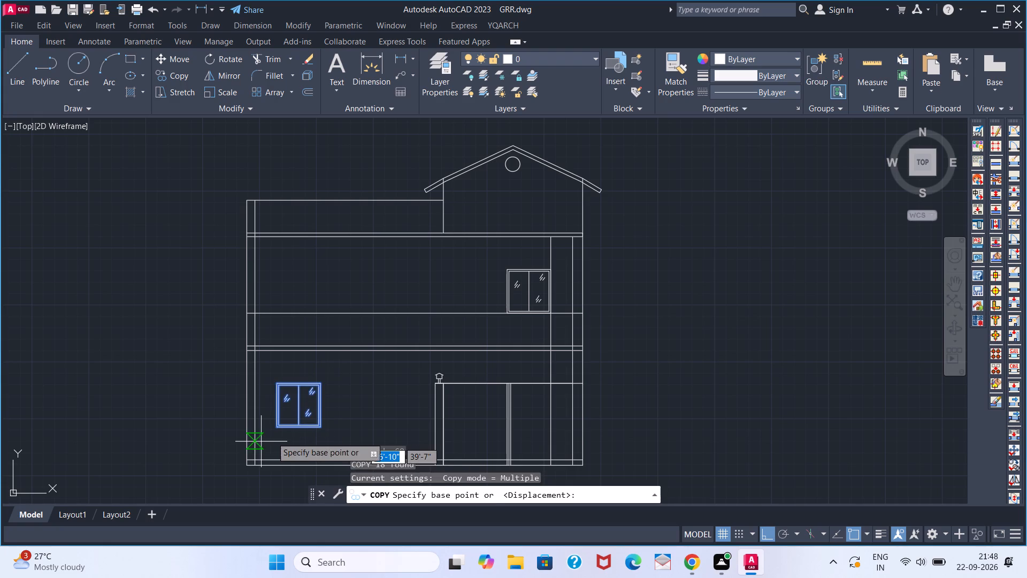
scroll(275, 437, up, 5)
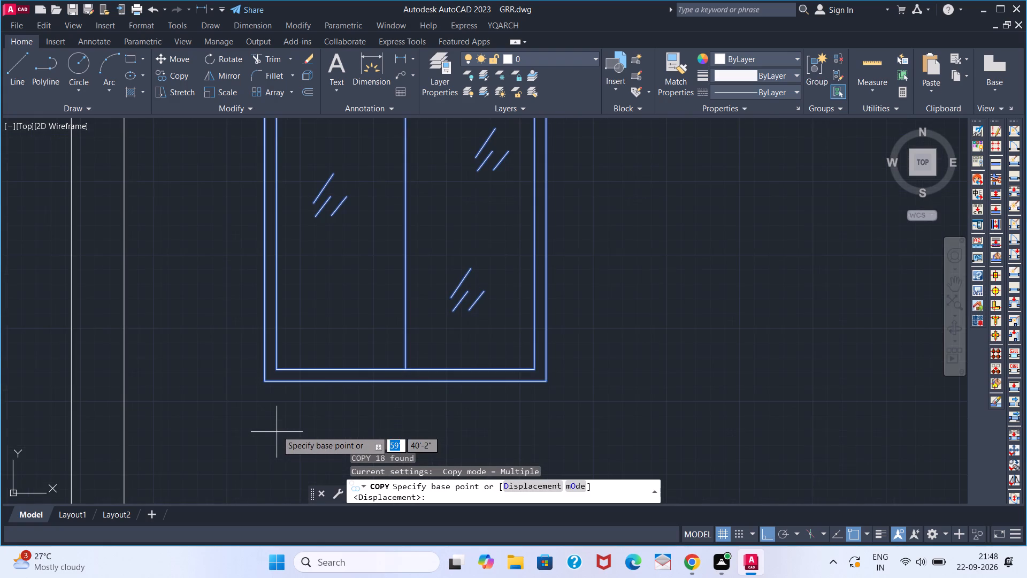
click(259, 384)
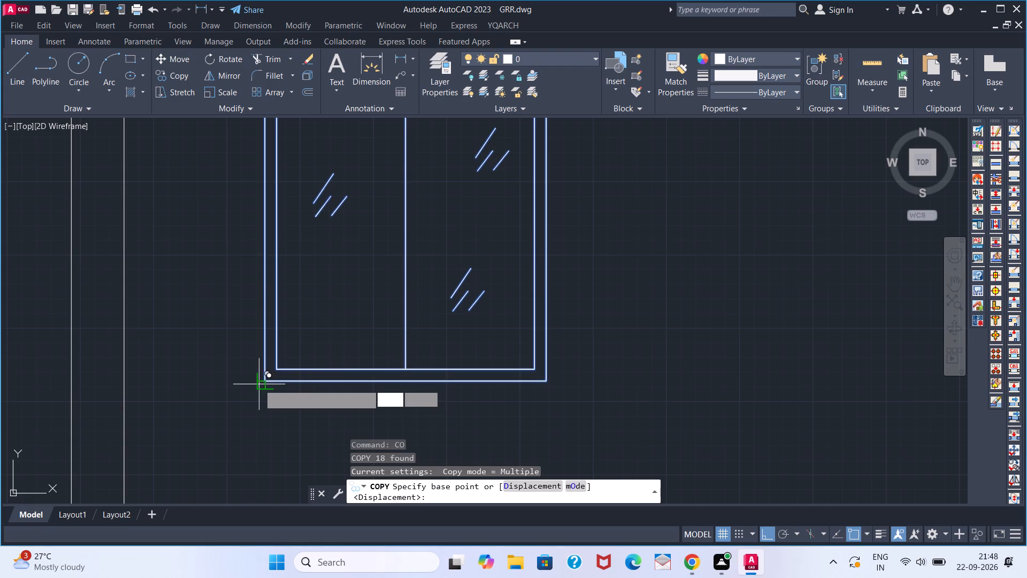
scroll(259, 353, down, 3)
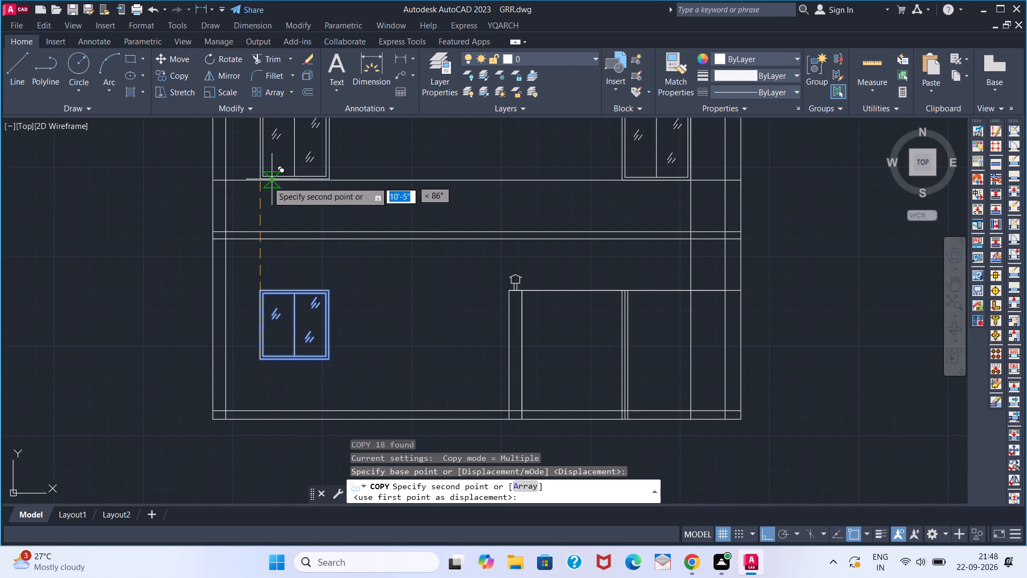
click(266, 182)
key(space)
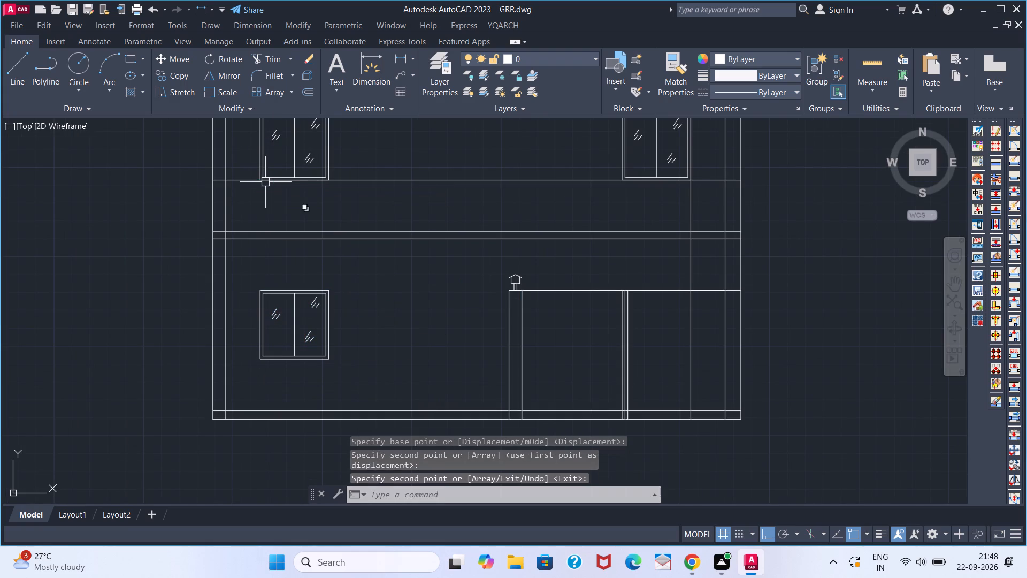
Erase the horizontal guide line 3' above the upper-floor slab.
click(389, 182)
key(Delete)
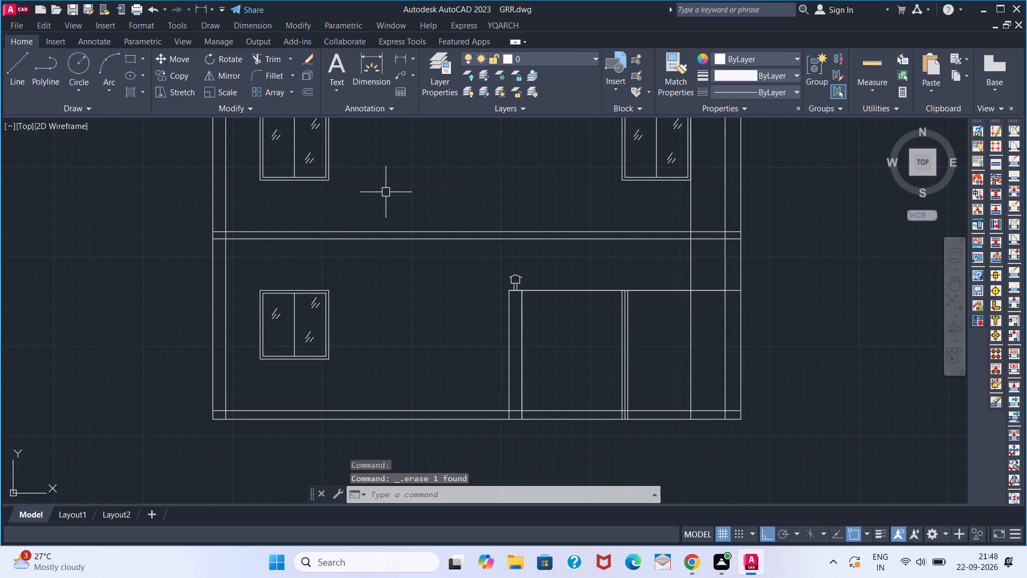
Erase the full-height vertical guide line running along the upper east window's east edge.
scroll(426, 389, down, 3)
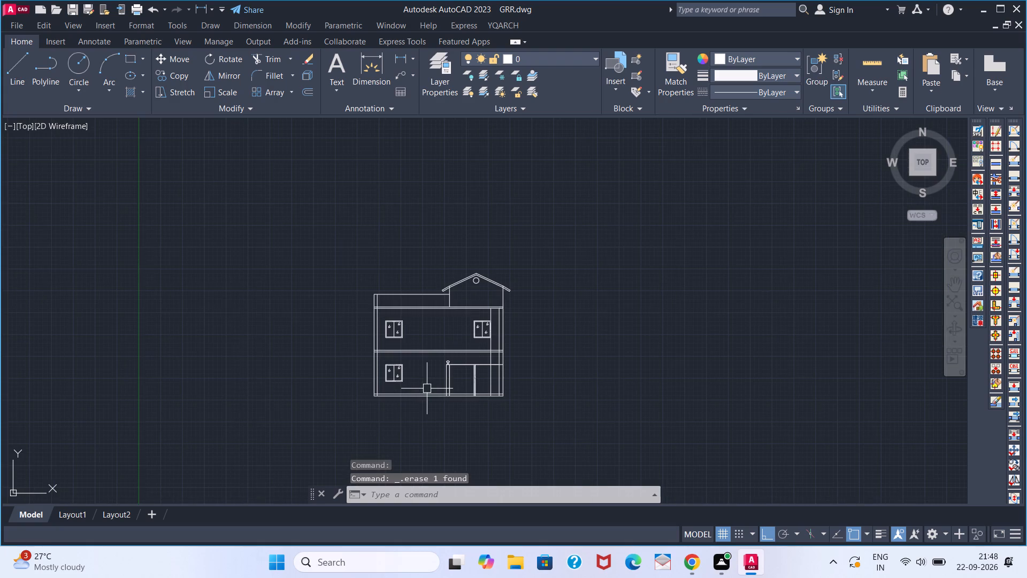
middle_drag(426, 379, 416, 407)
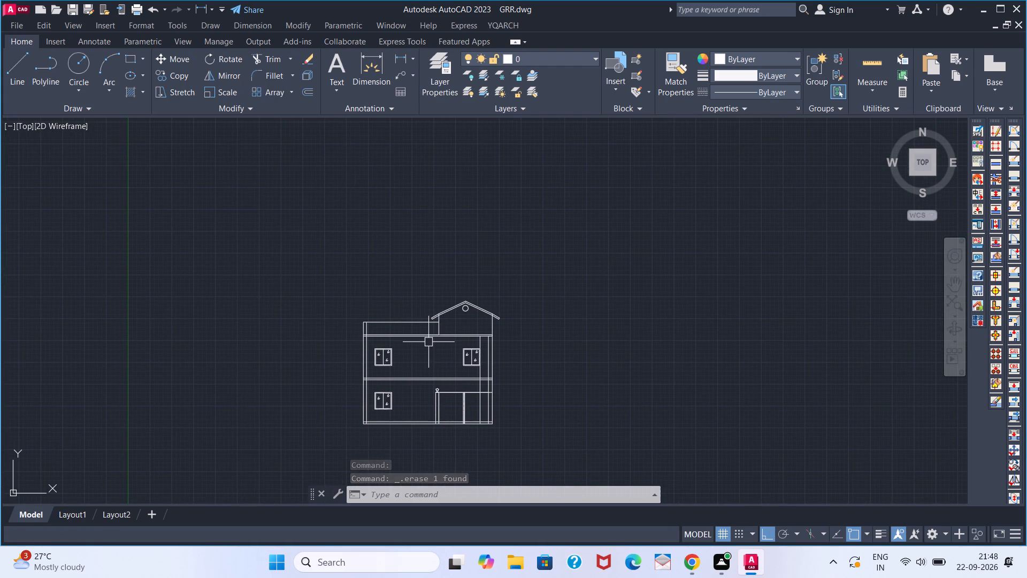
scroll(425, 341, up, 2)
middle_drag(412, 367, 432, 329)
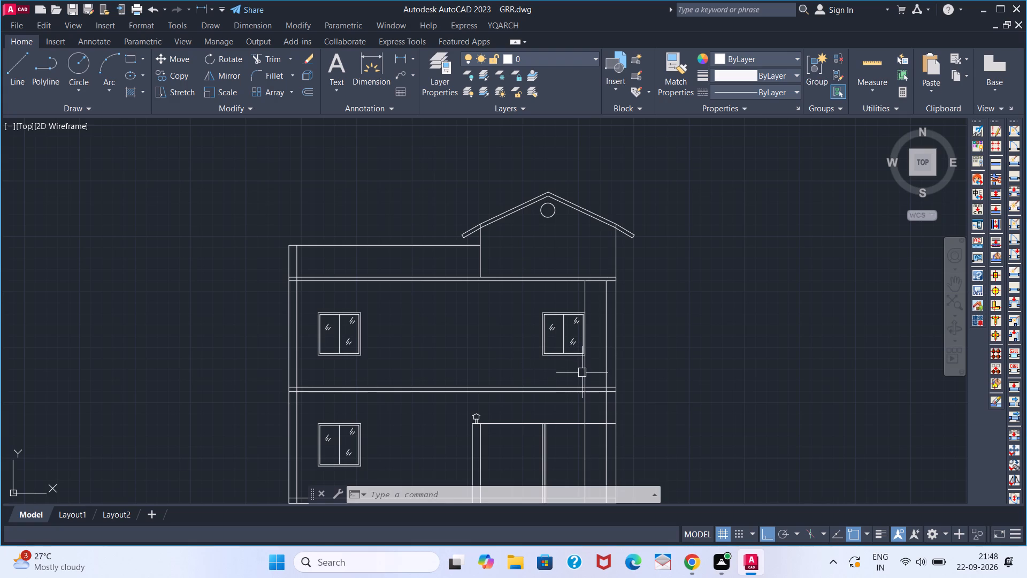
click(582, 372)
key(Delete)
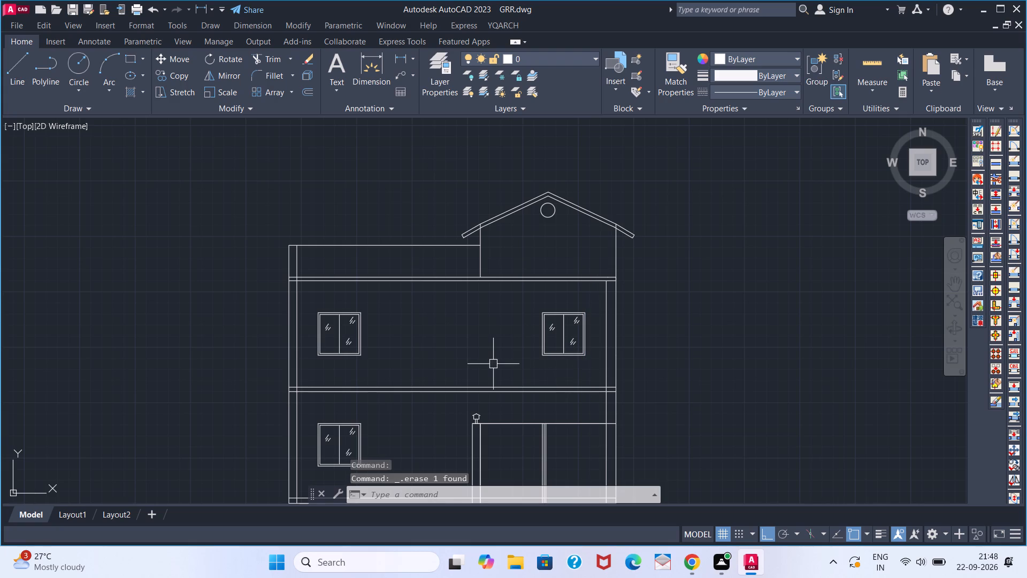
Offset the upper line of the slab between the two storeys 3' upward, to the upper windows' sill level.
middle_drag(435, 346, 471, 316)
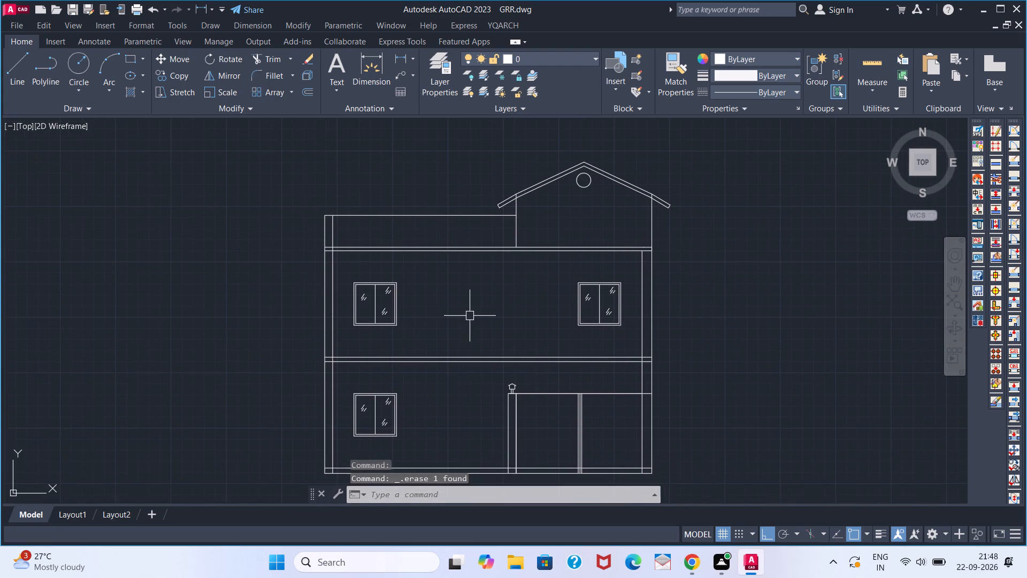
scroll(469, 317, down, 1)
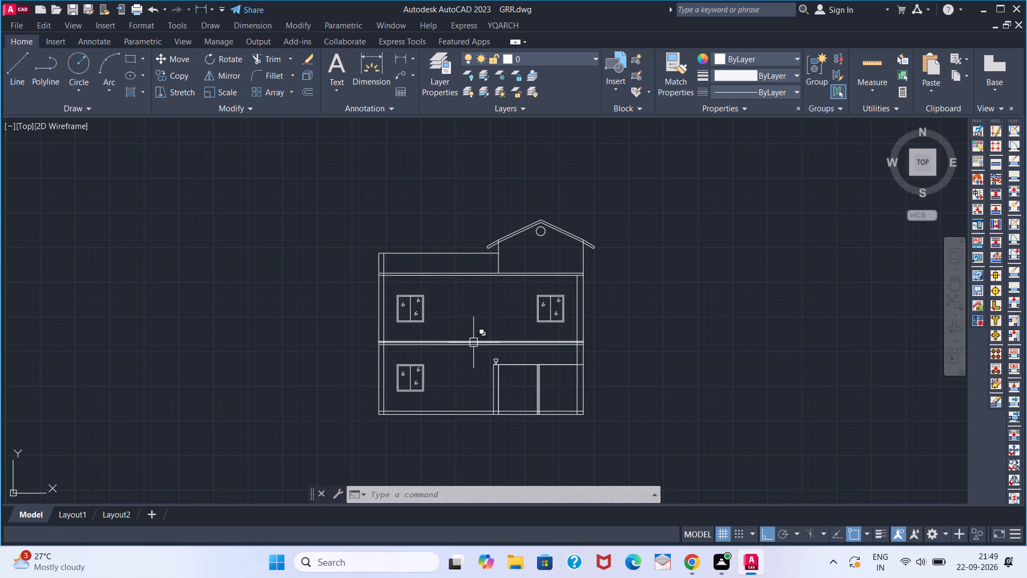
scroll(473, 343, up, 2)
key(o)
key(Return)
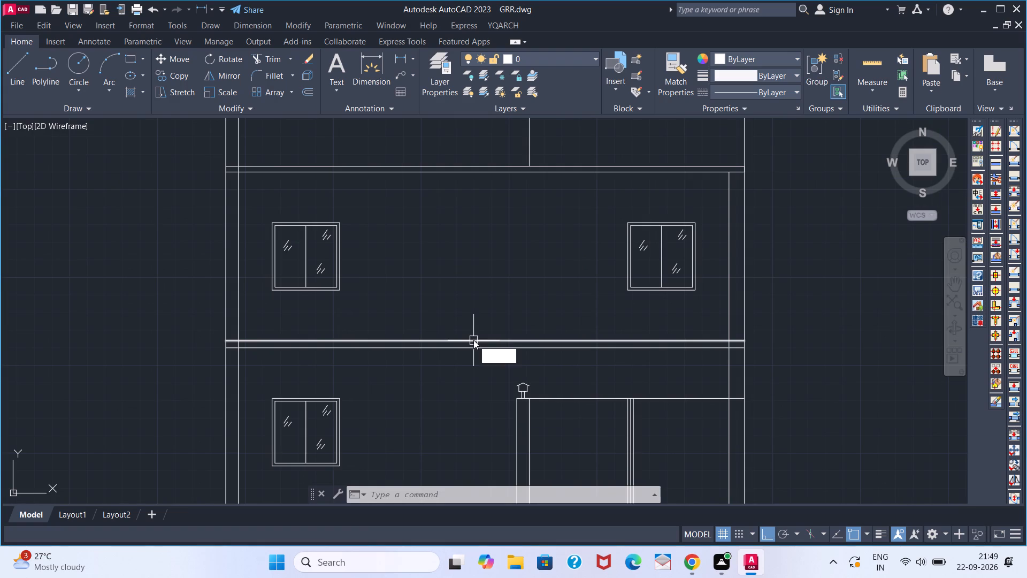
key(3)
key(apostrophe)
key(Return)
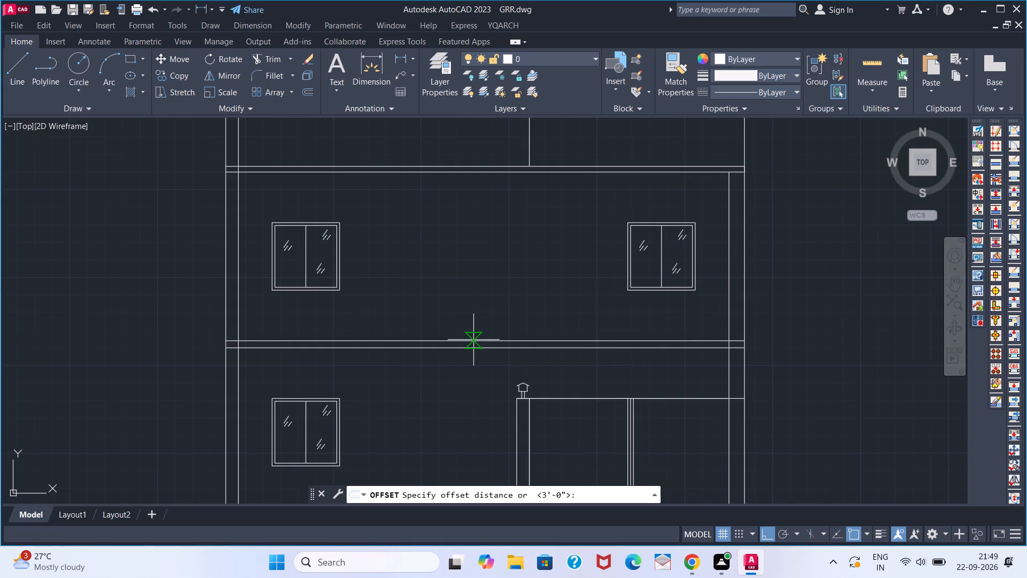
click(471, 344)
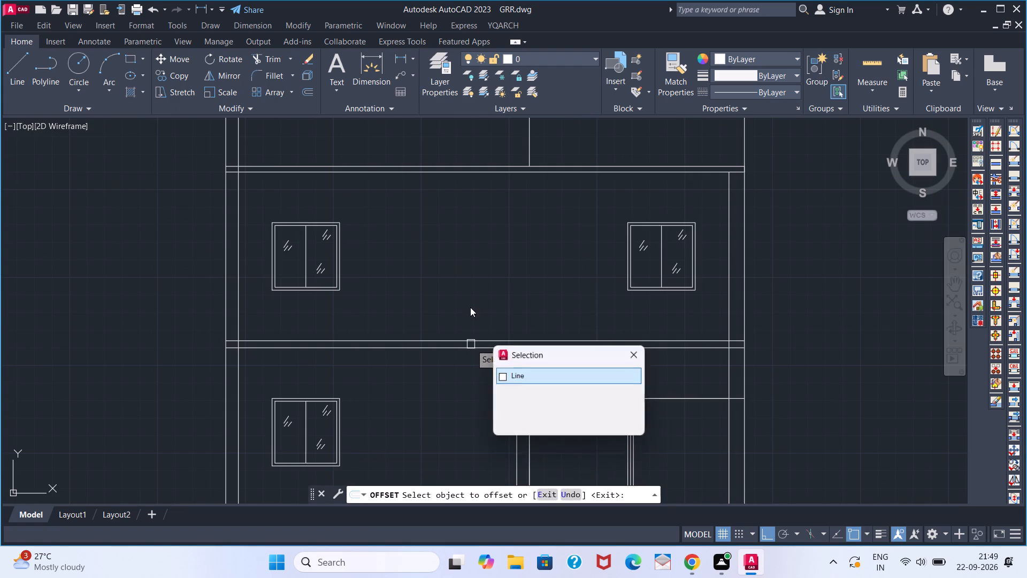
key(space)
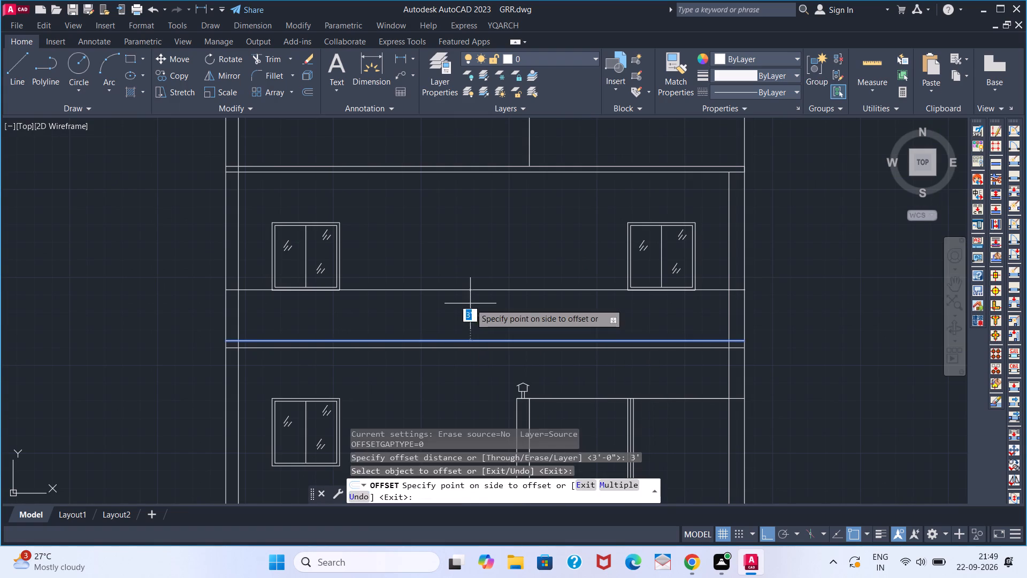
click(470, 303)
key(space)
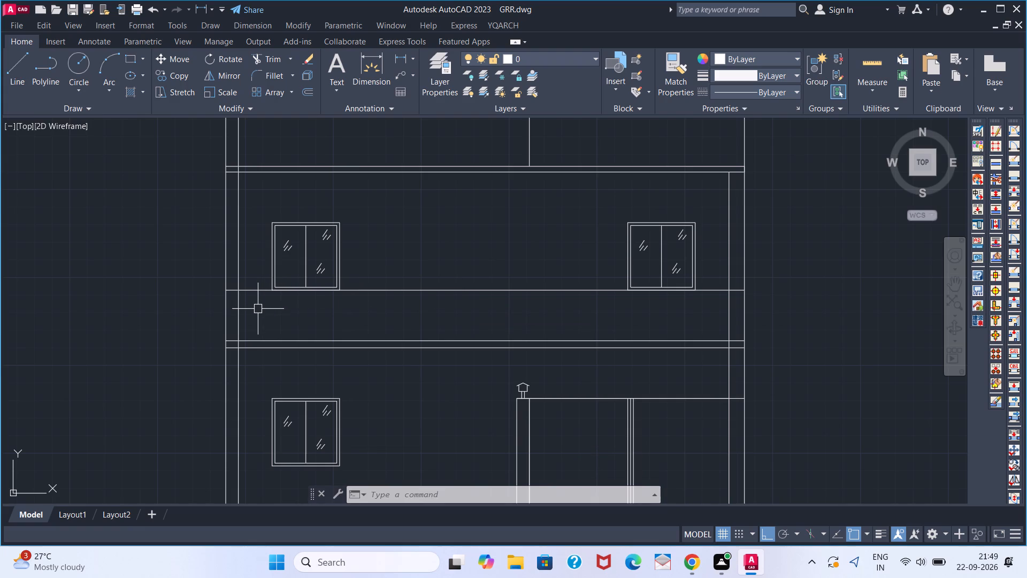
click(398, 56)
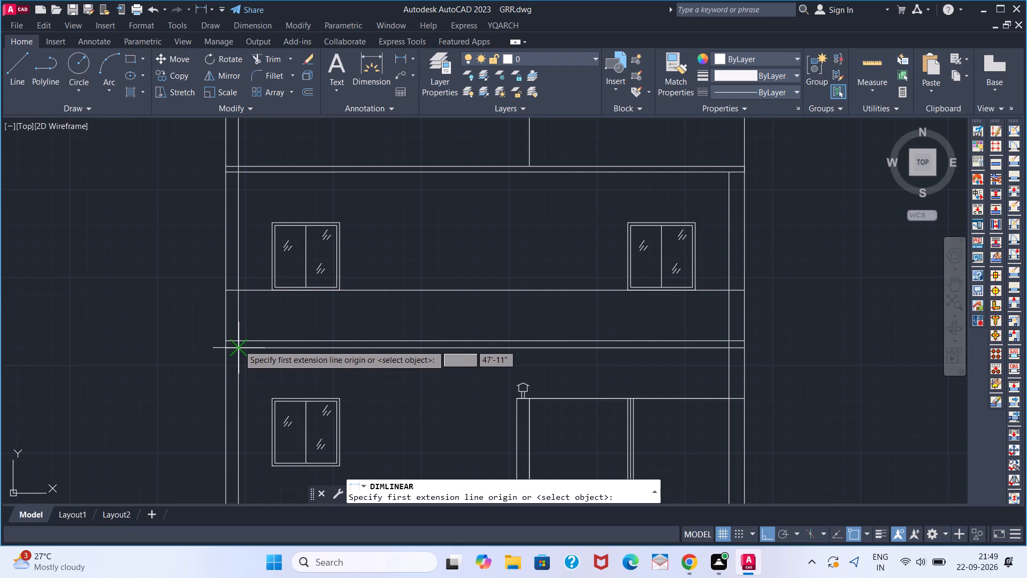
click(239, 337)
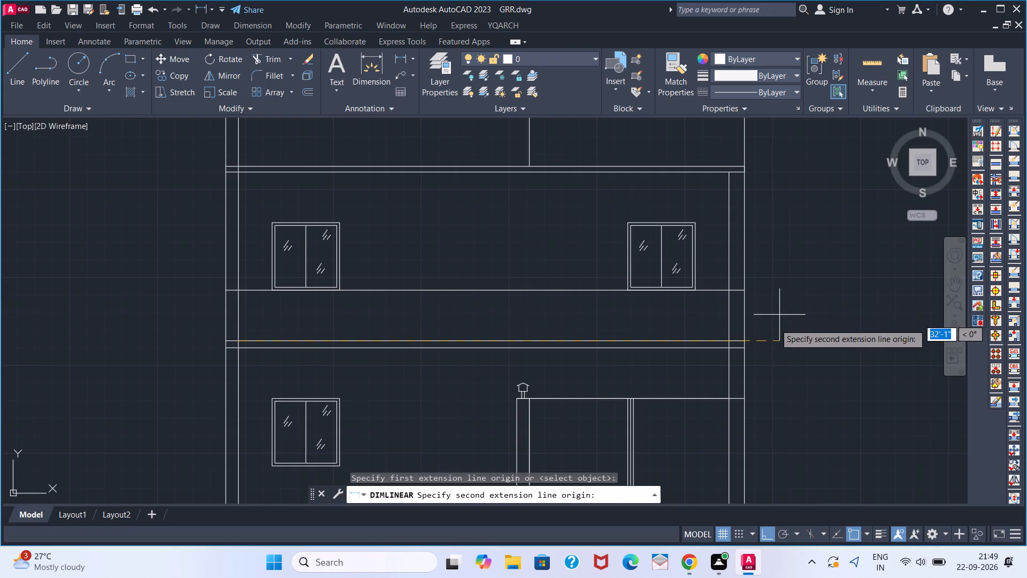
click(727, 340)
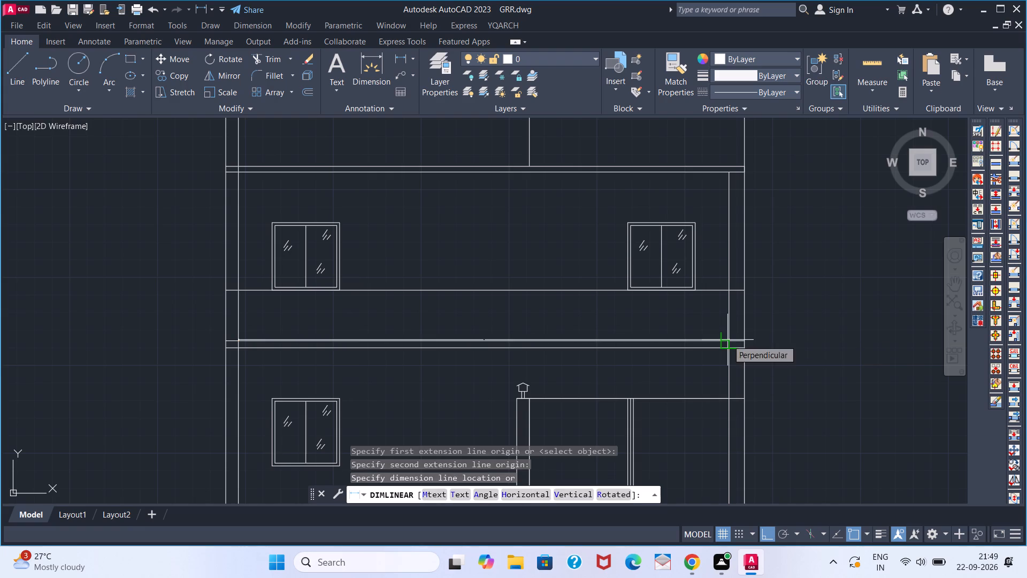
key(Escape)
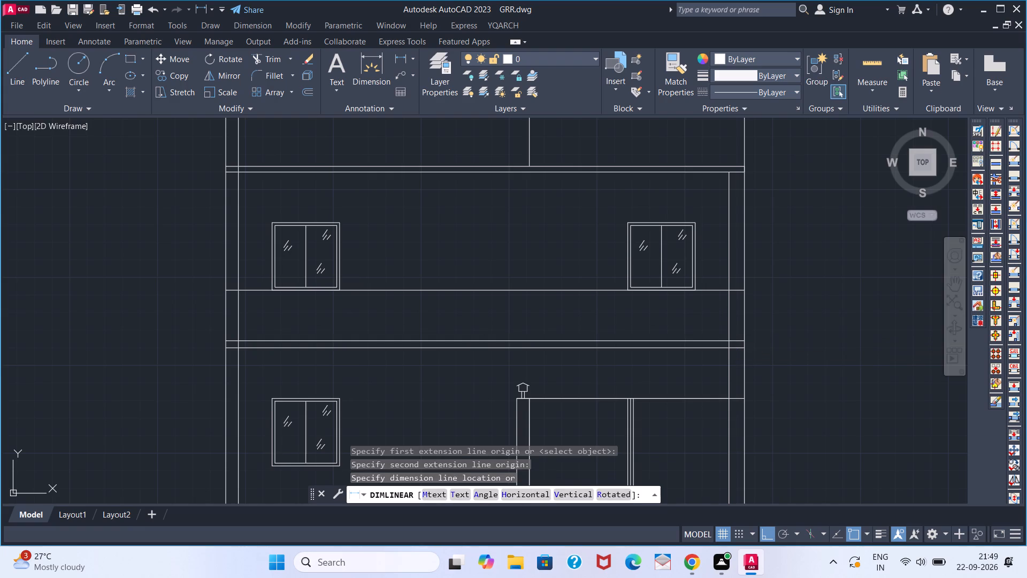
Modify the Standard dimension style's primary linear units to Engineering format with 0'-0" precision.
scroll(483, 333, down, 1)
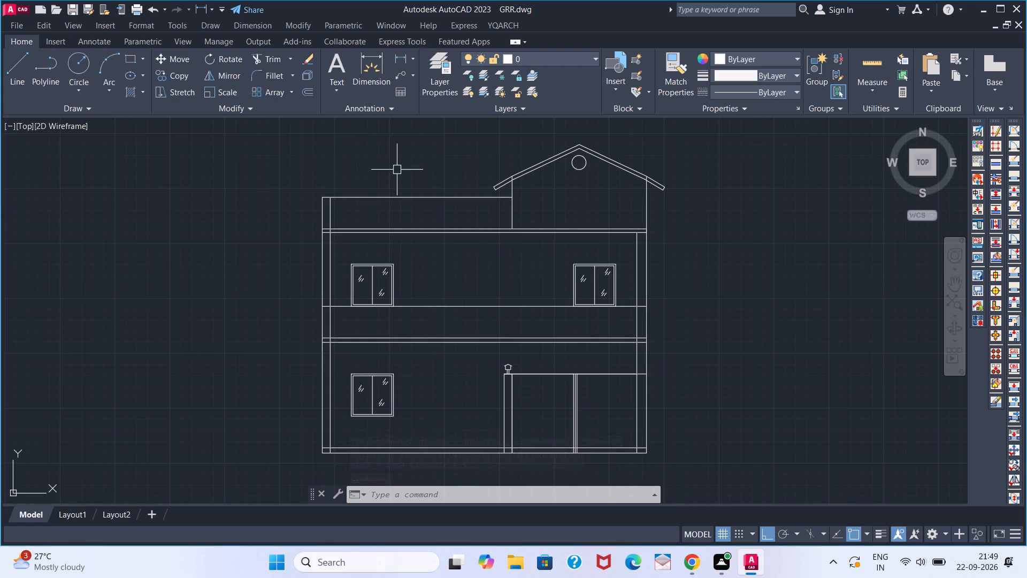
click(377, 112)
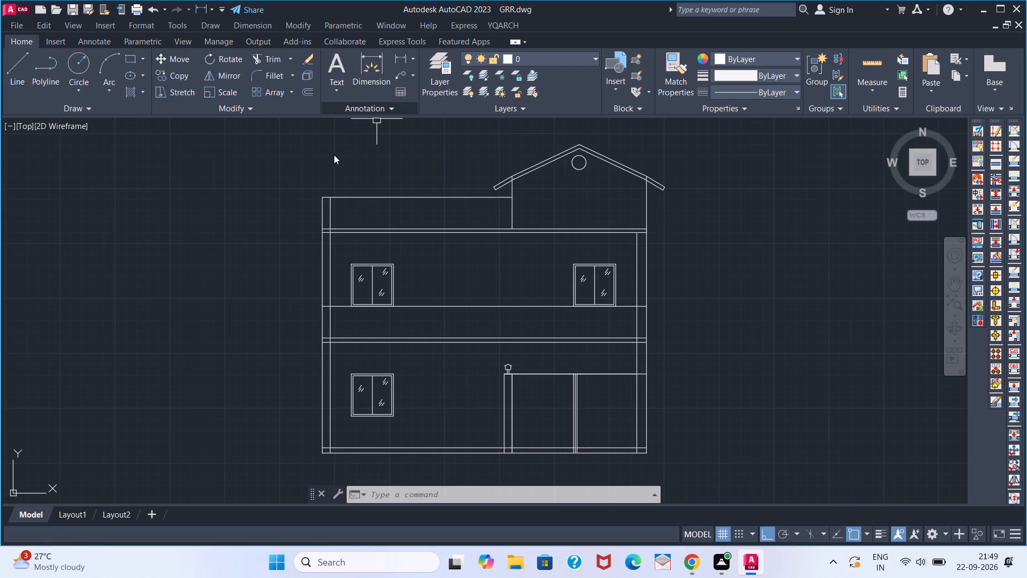
click(331, 146)
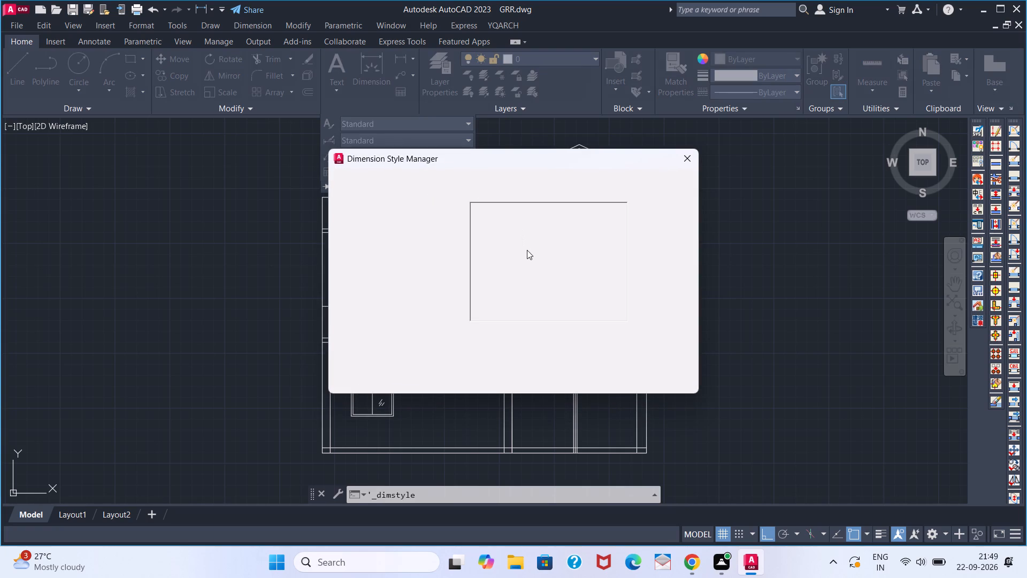
click(646, 251)
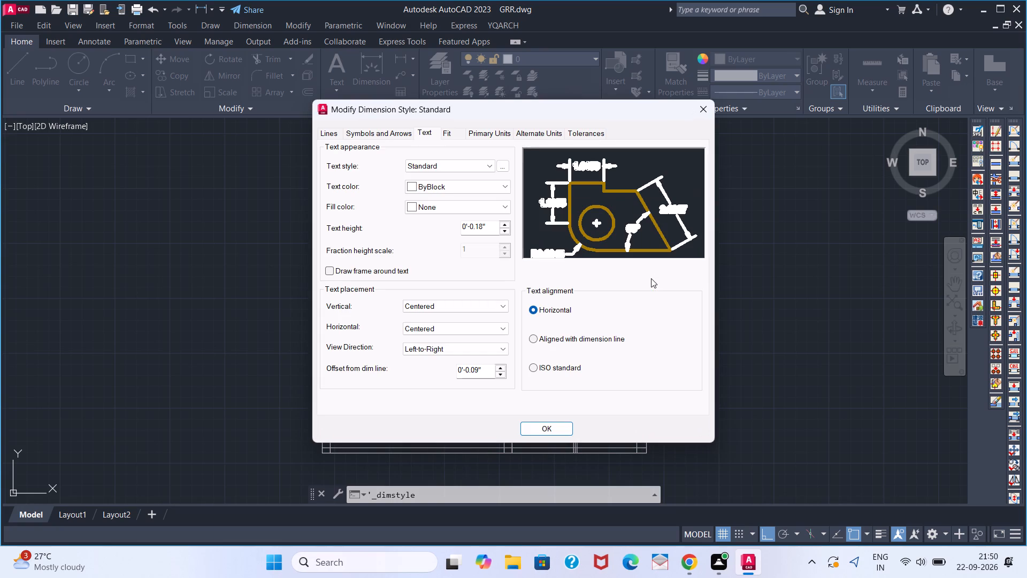
click(484, 133)
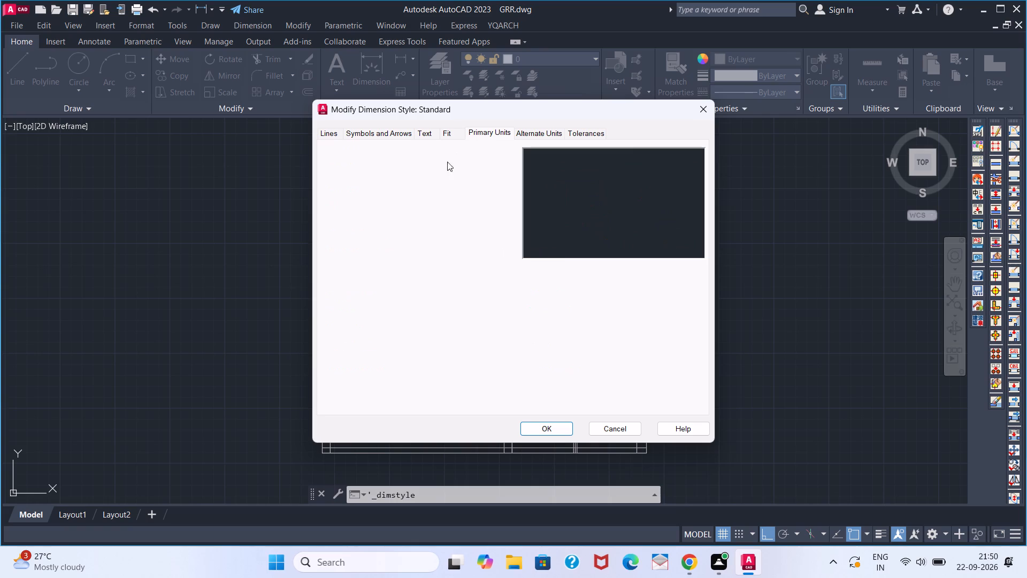
click(439, 164)
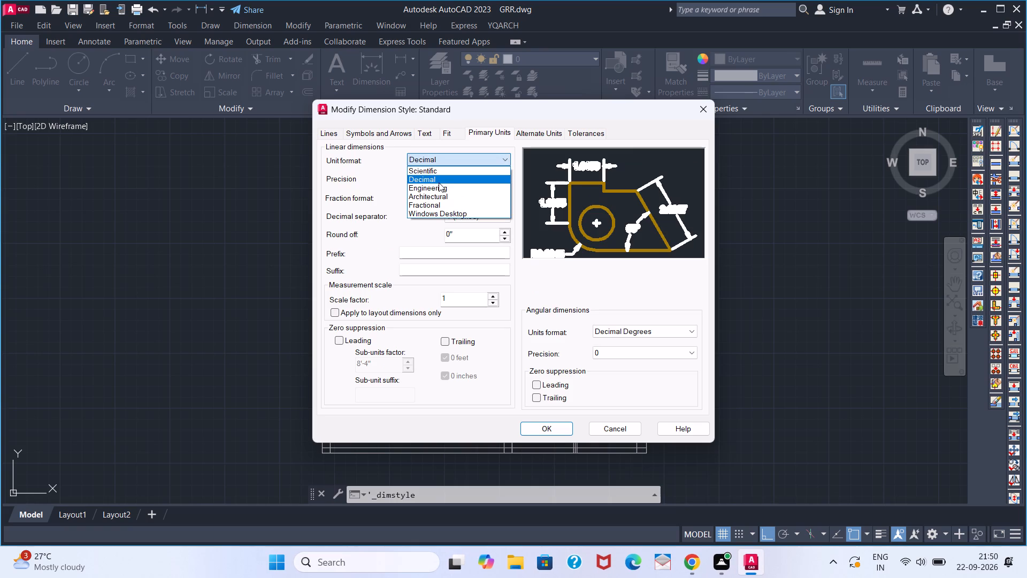
click(436, 190)
click(441, 177)
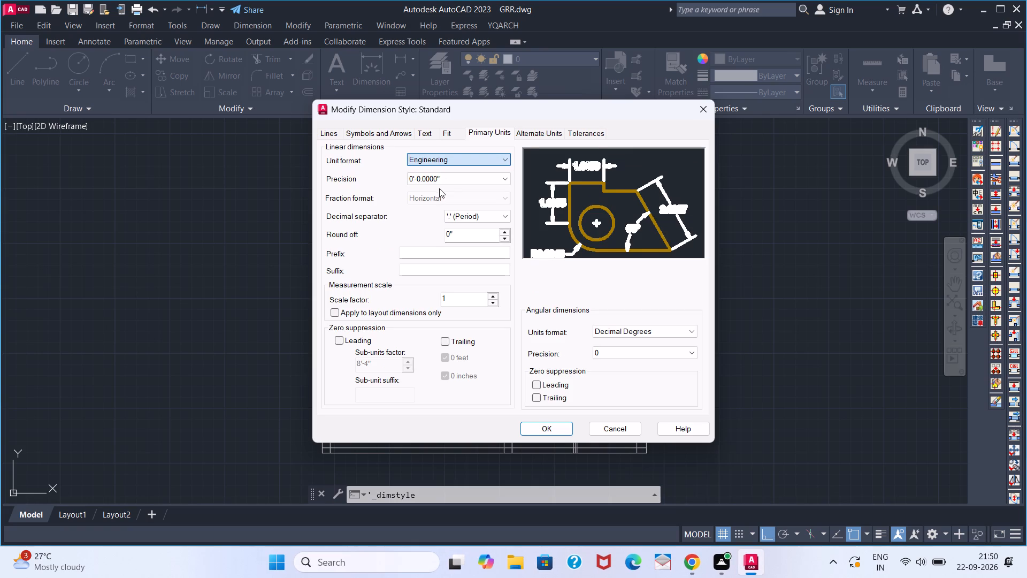
click(437, 185)
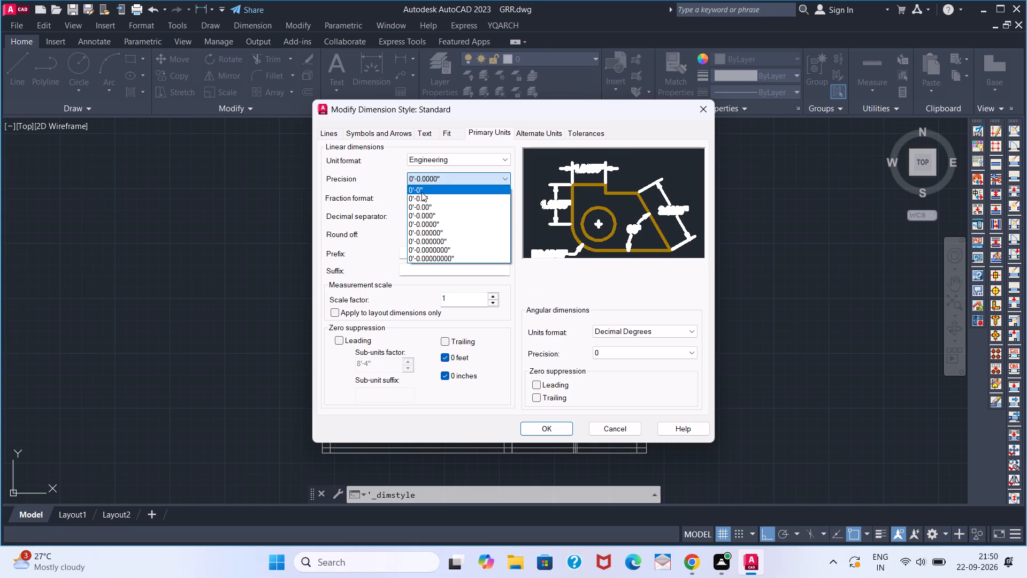
click(421, 192)
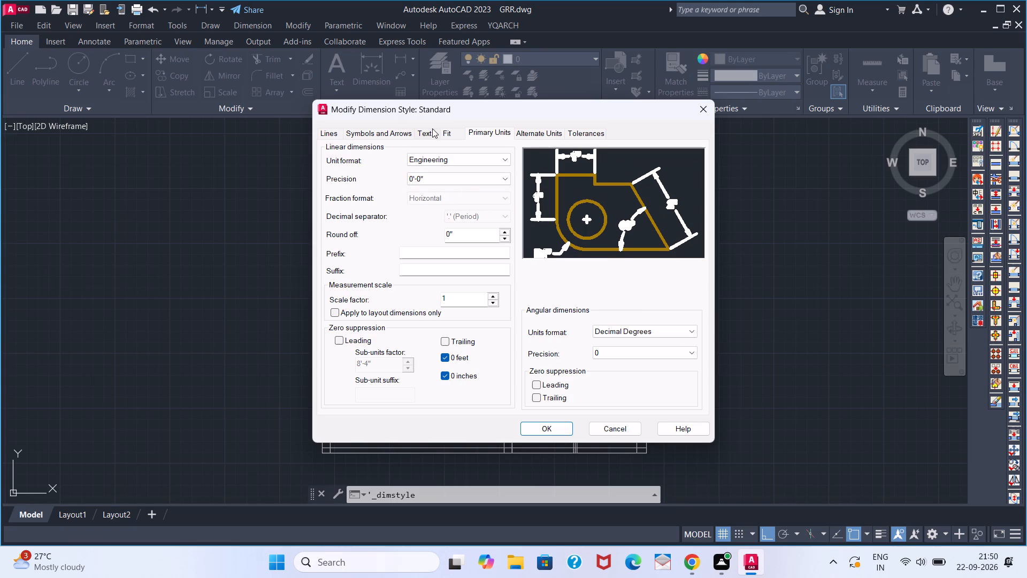
Set the Standard dimension style's text height to 10" and accept the style changes.
click(432, 128)
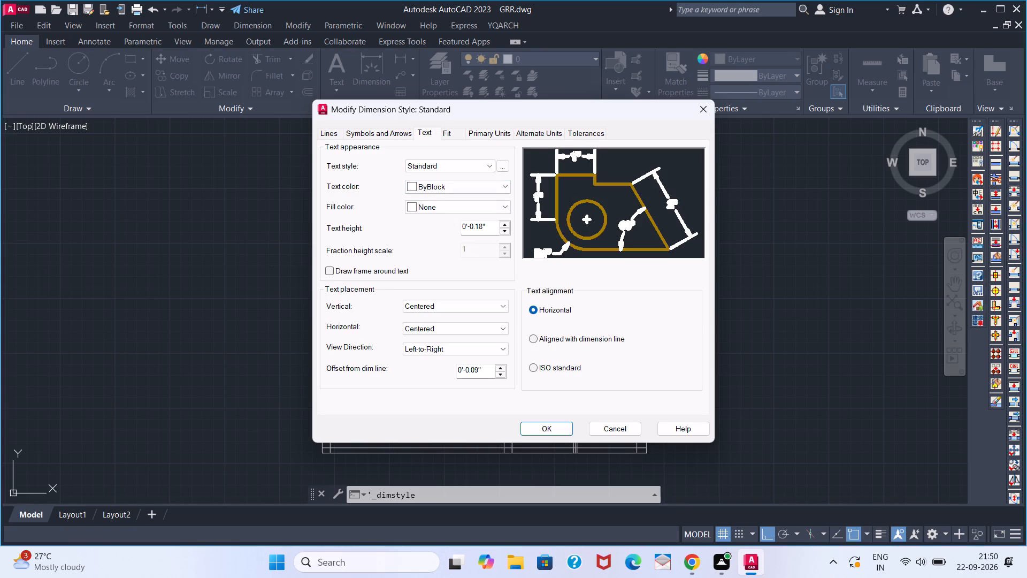
drag(483, 225, 428, 225)
key(BackSpace)
click(473, 222)
key(BackSpace)
key(BackSpace)
key(1)
key(0)
key(Return)
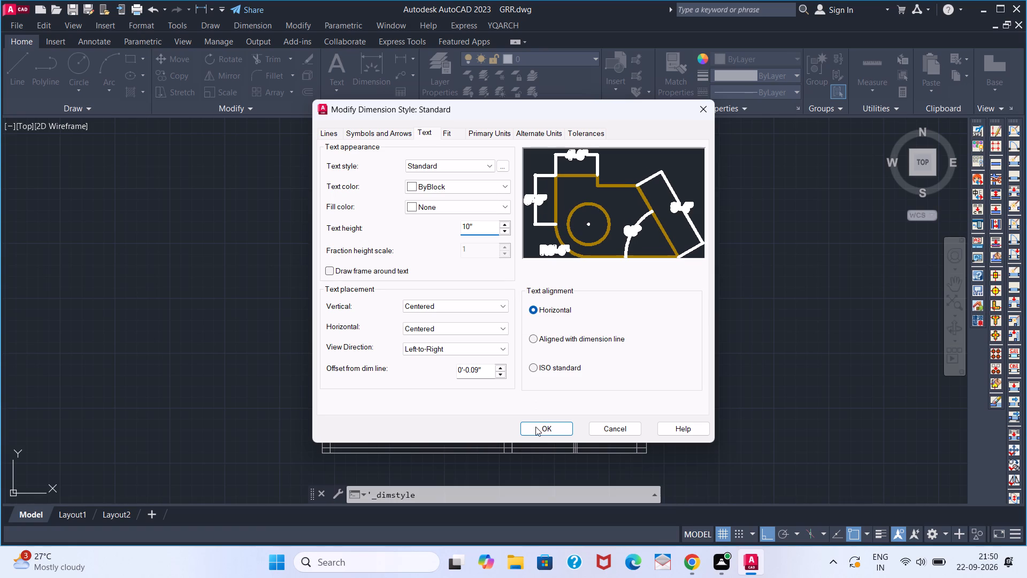
click(535, 427)
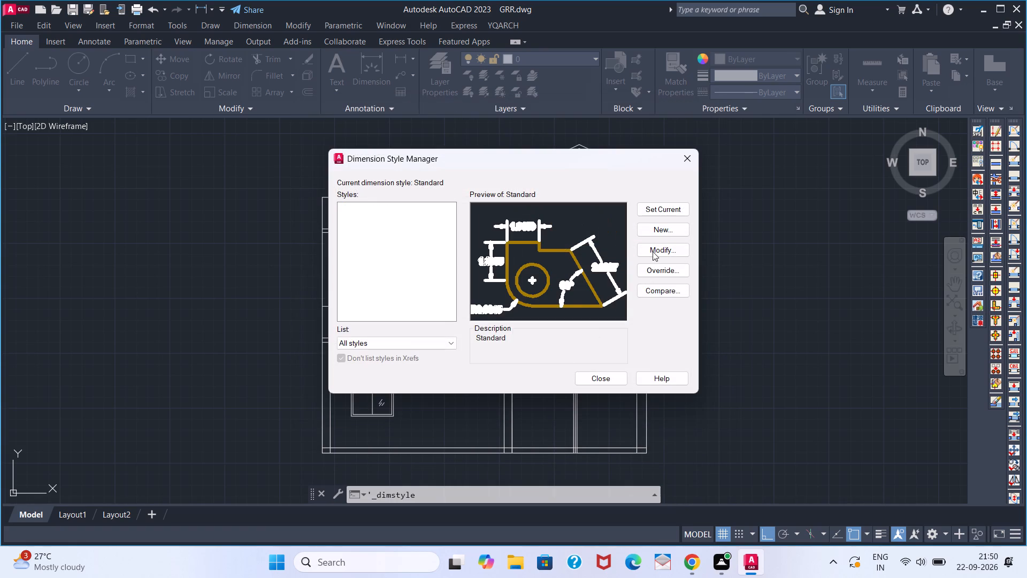
Set the Standard dimension style as current and close the Dimension Style Manager.
click(653, 250)
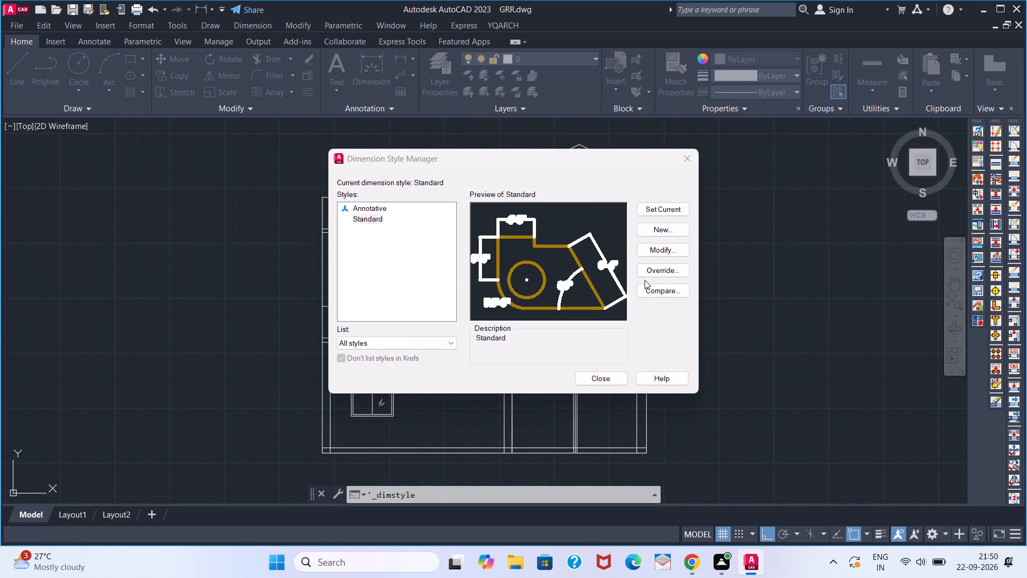
click(661, 209)
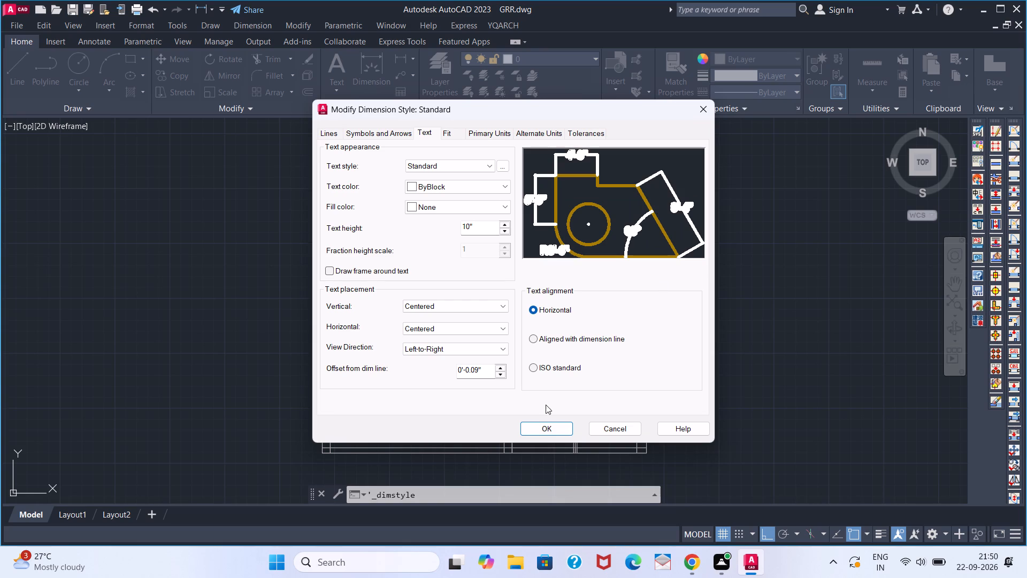
click(543, 425)
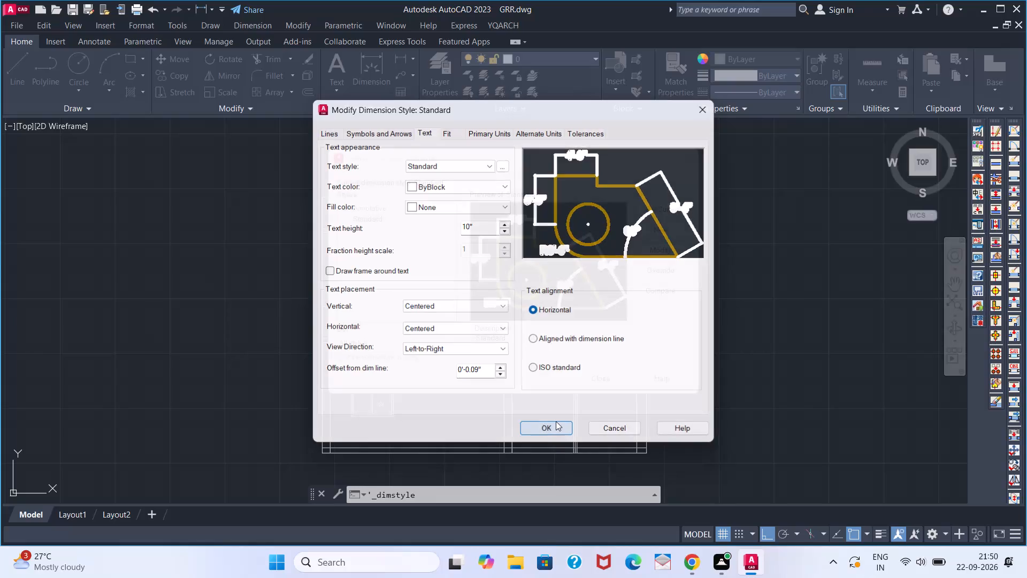
click(645, 202)
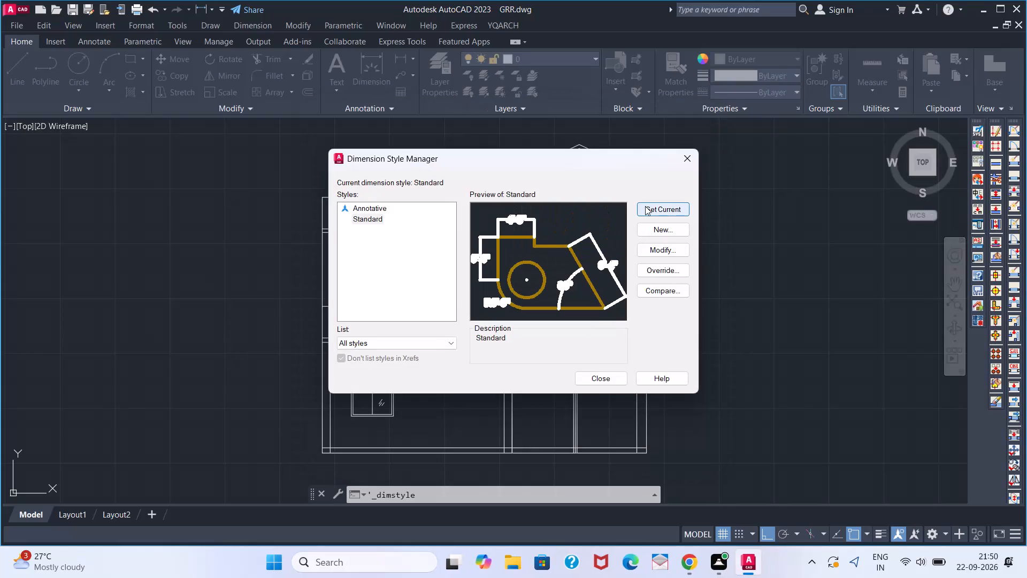
click(645, 206)
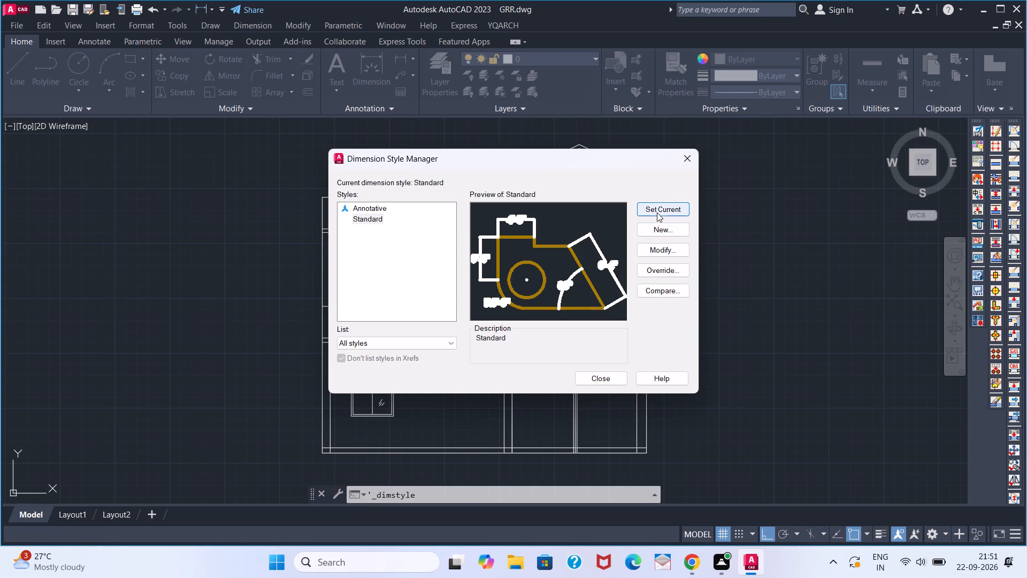
click(657, 212)
click(610, 381)
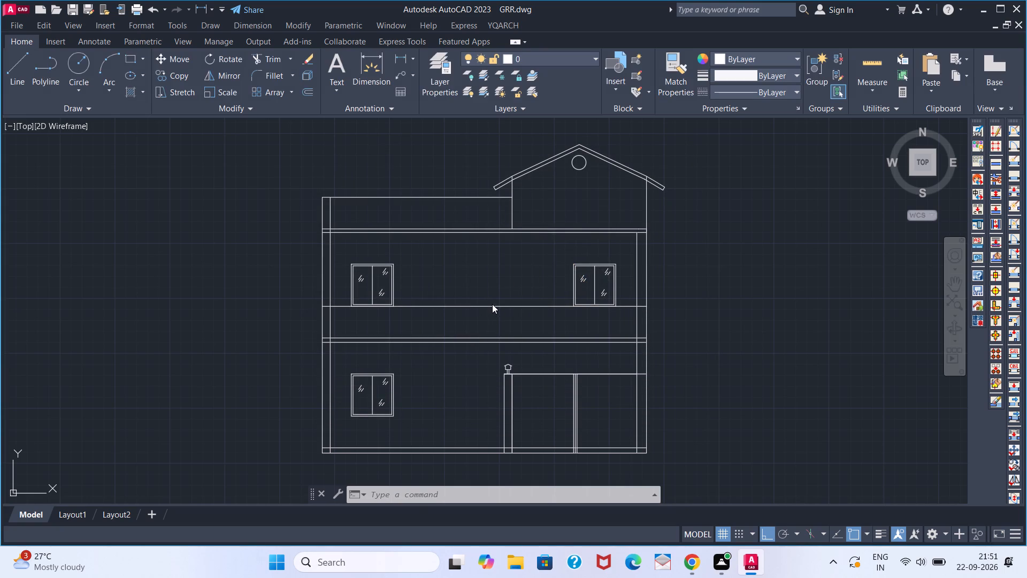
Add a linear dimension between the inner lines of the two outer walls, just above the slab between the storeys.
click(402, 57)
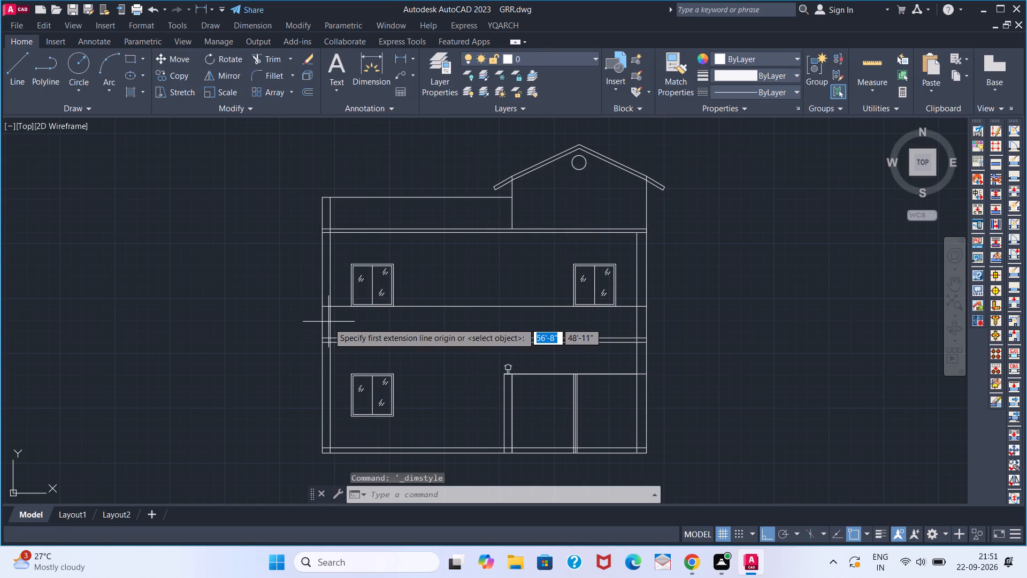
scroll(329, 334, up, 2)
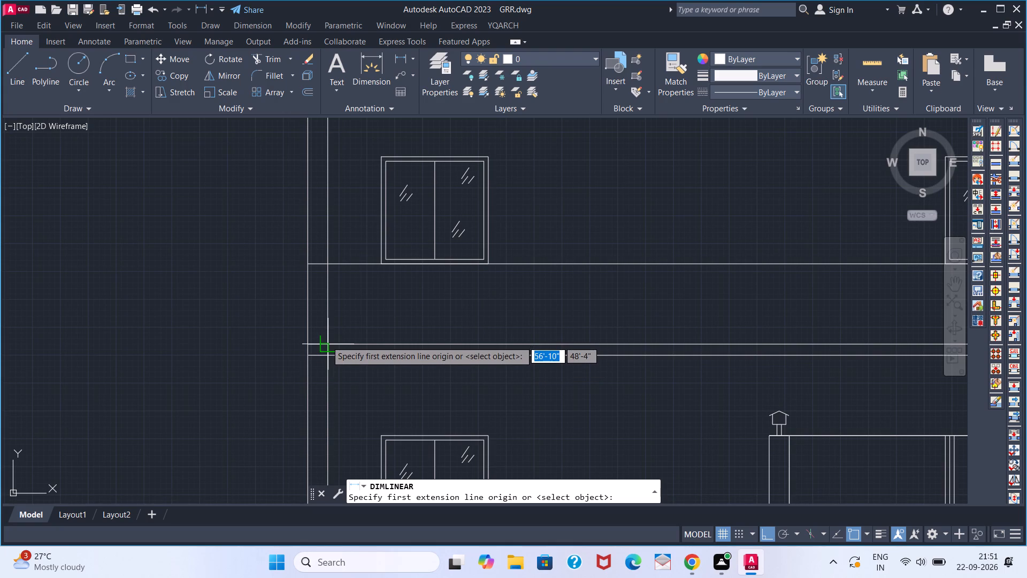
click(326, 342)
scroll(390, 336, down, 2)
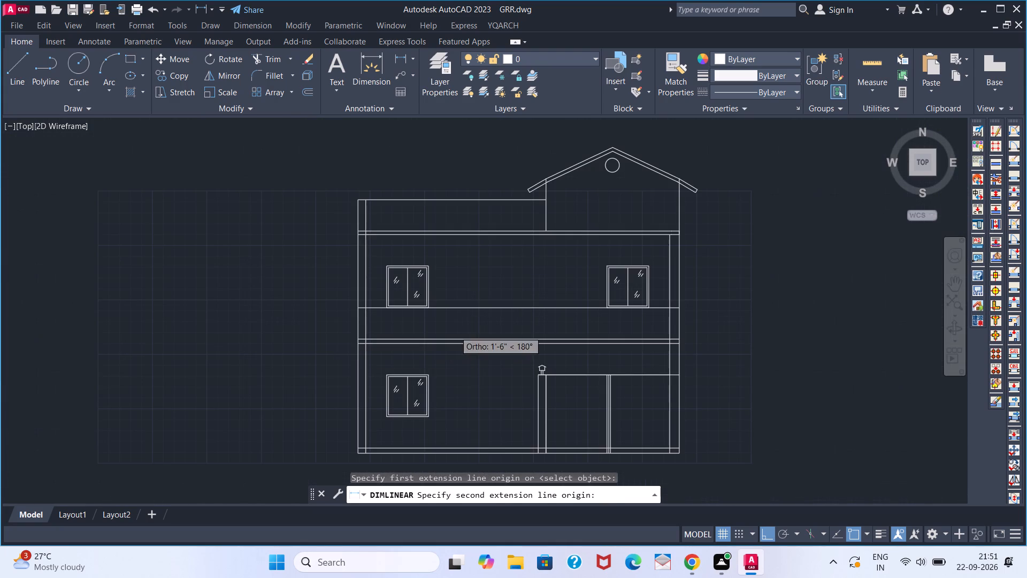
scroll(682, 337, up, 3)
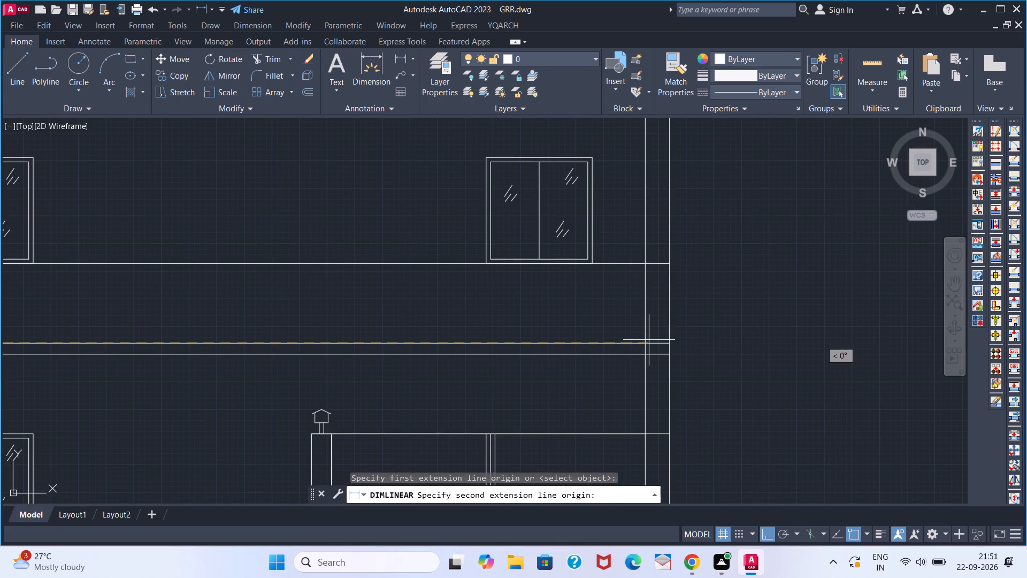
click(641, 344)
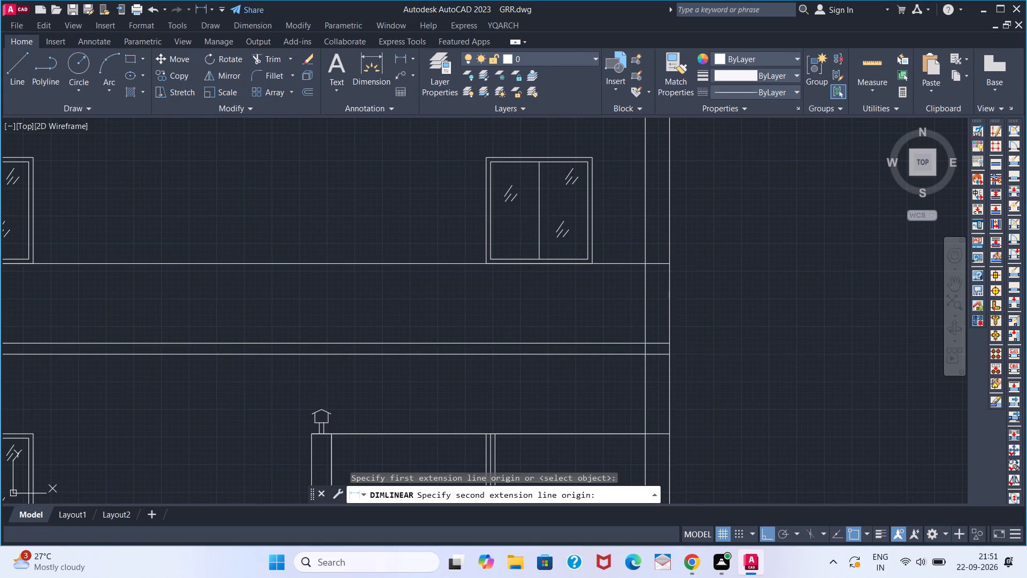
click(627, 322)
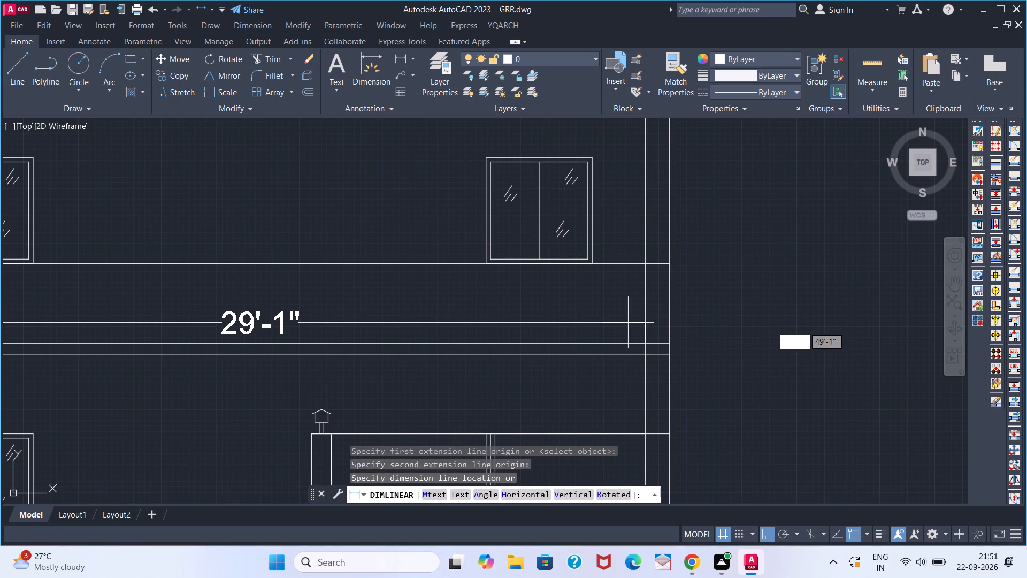
Offset the west wall's inner line 12' eastward, and offset the resulting line another 4" east to form a double vertical line.
scroll(238, 369, down, 1)
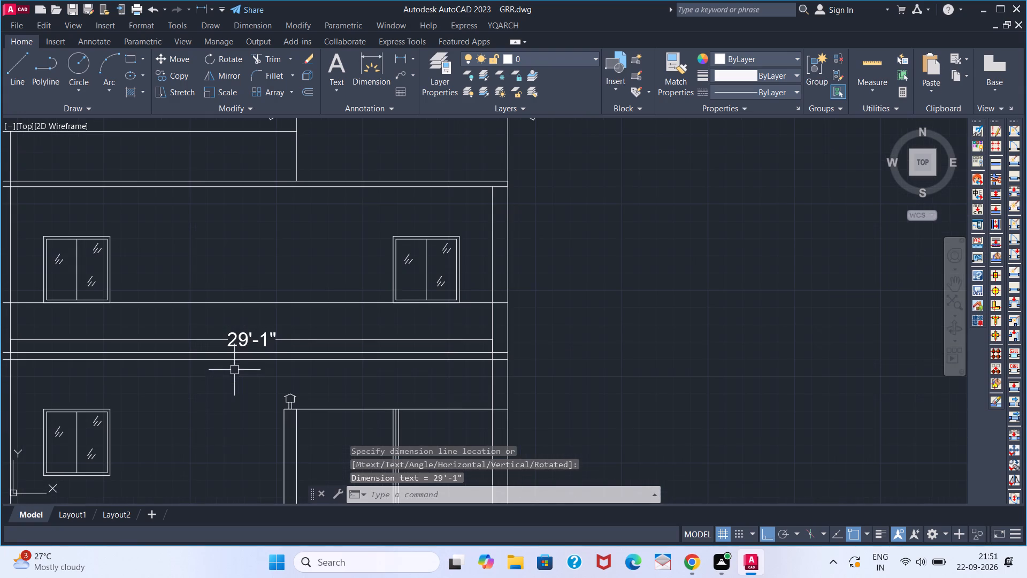
middle_drag(163, 398, 239, 403)
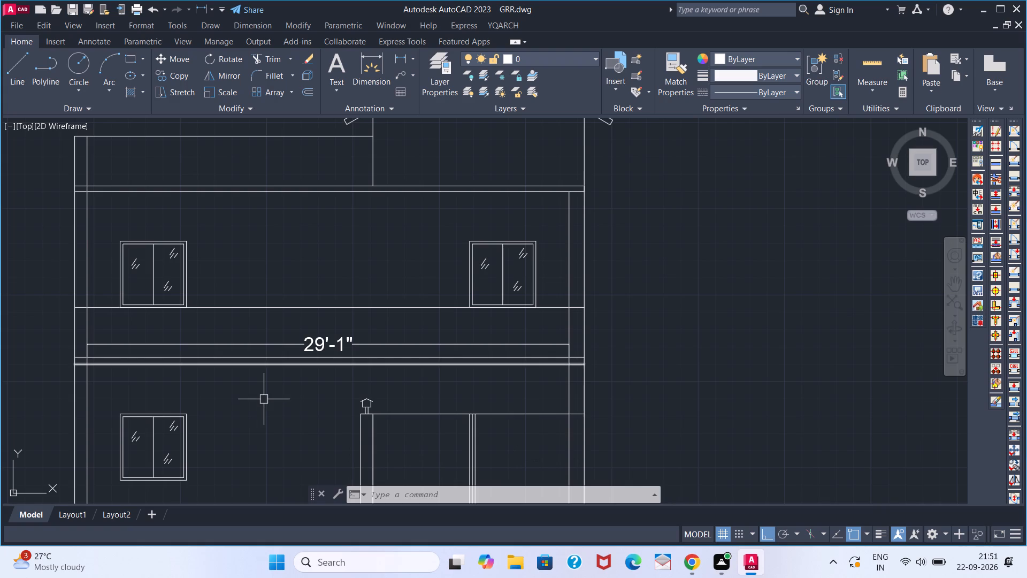
key(o)
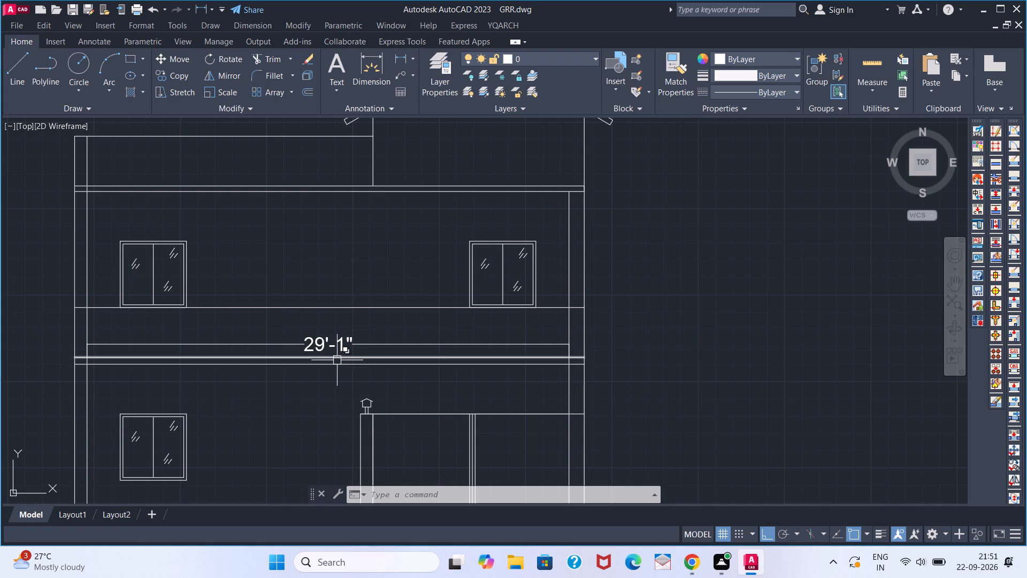
key(Return)
text(12)
key(apostrophe)
key(Return)
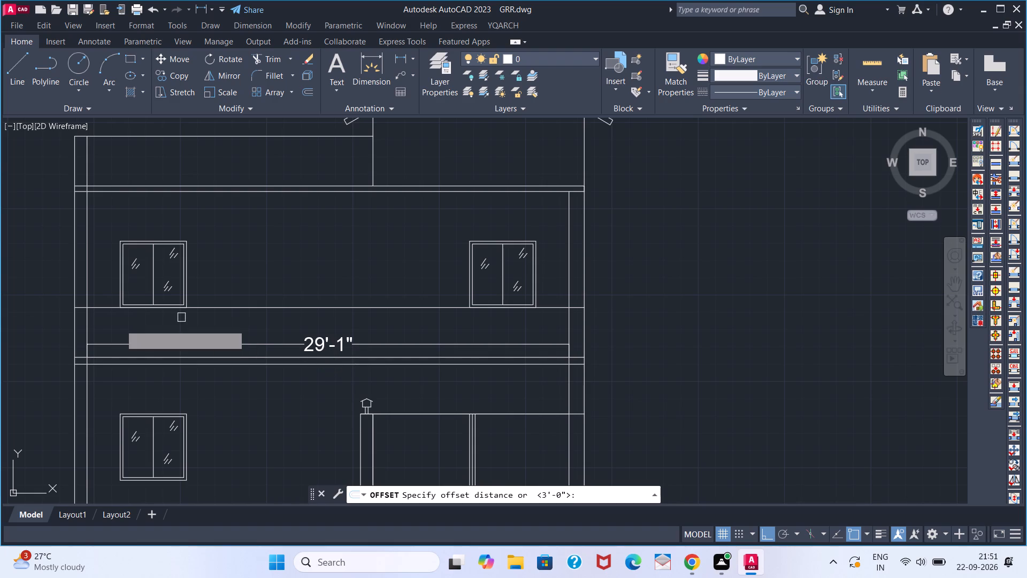
click(85, 268)
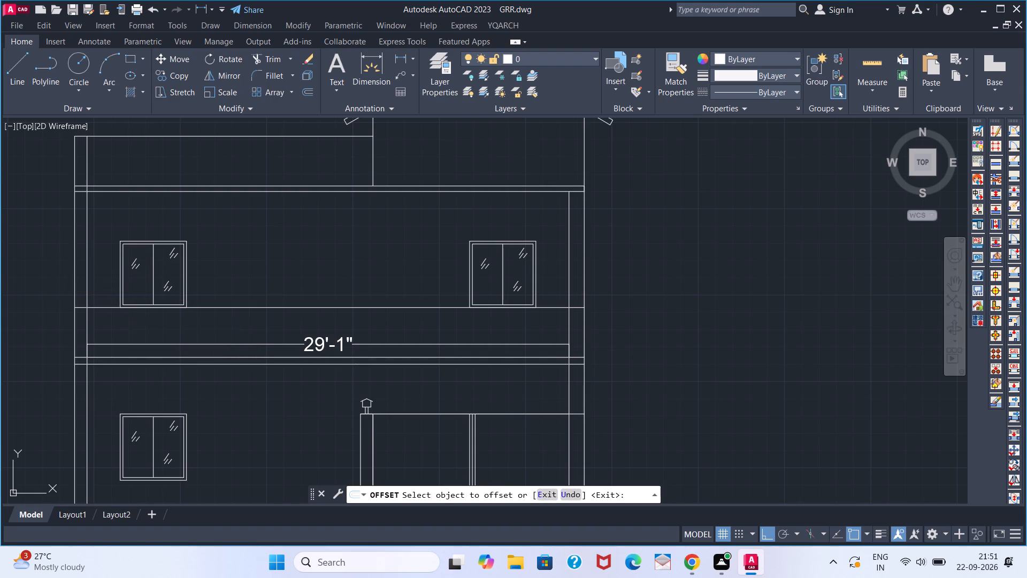
click(318, 272)
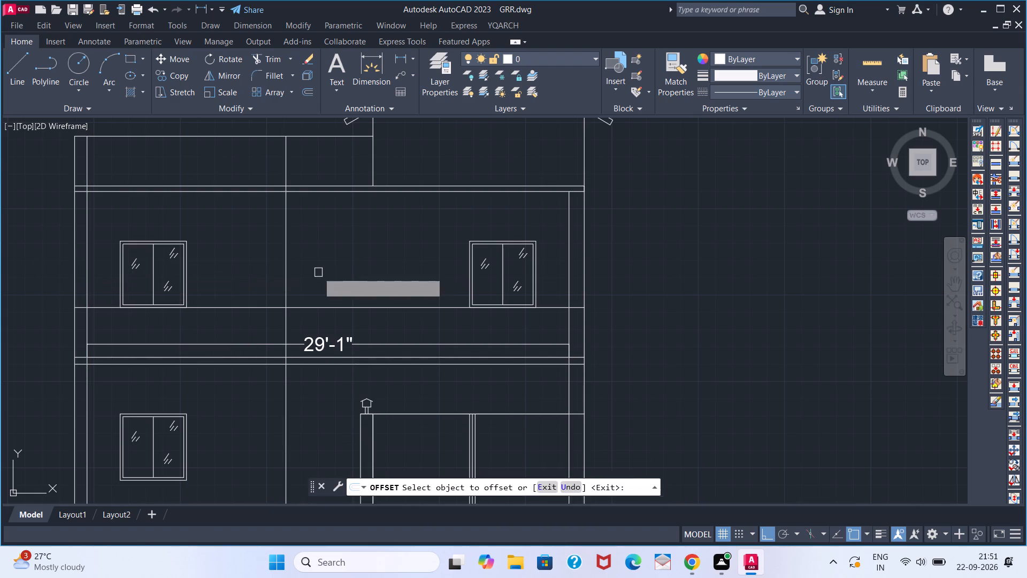
click(288, 278)
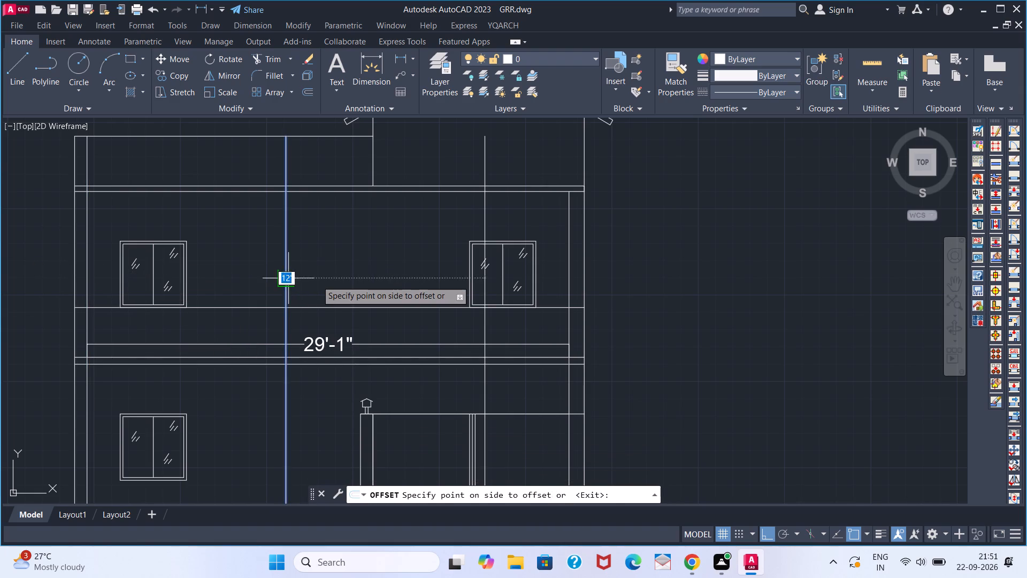
key(4)
key(Return)
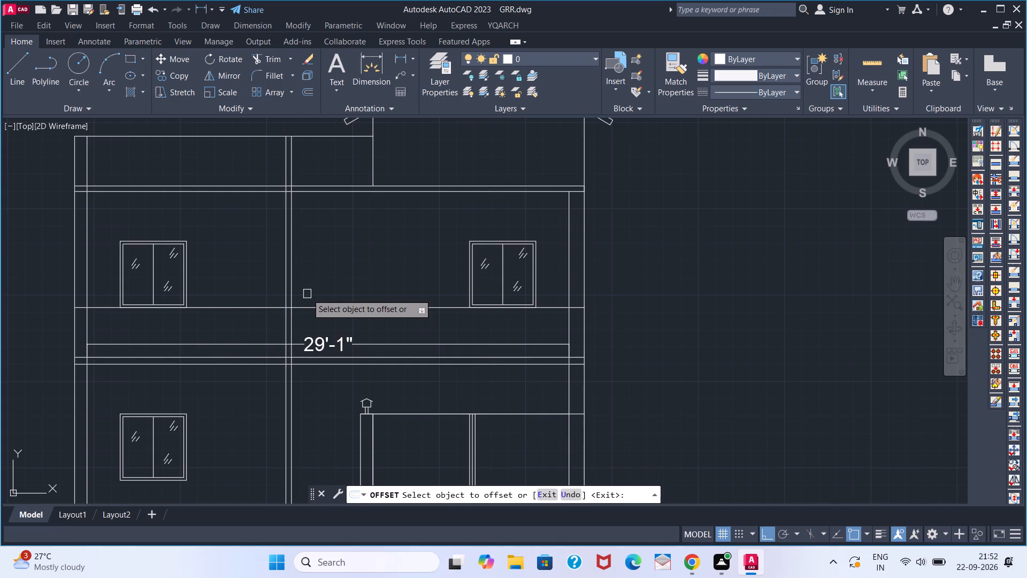
Offset the new pair's east line 5' eastward and that copy another 4" east, forming a second double vertical line.
click(293, 283)
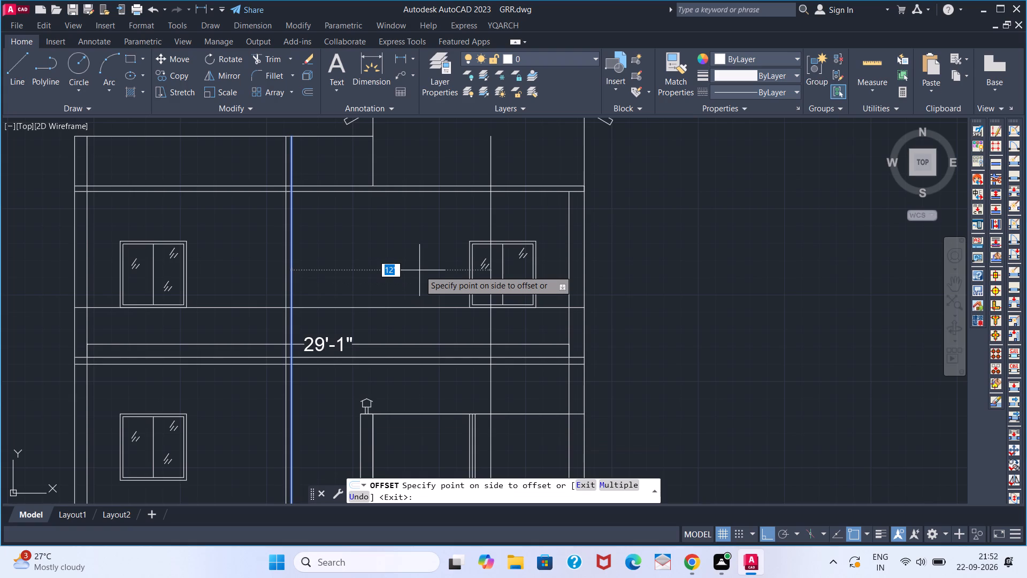
key(5)
key(apostrophe)
key(Return)
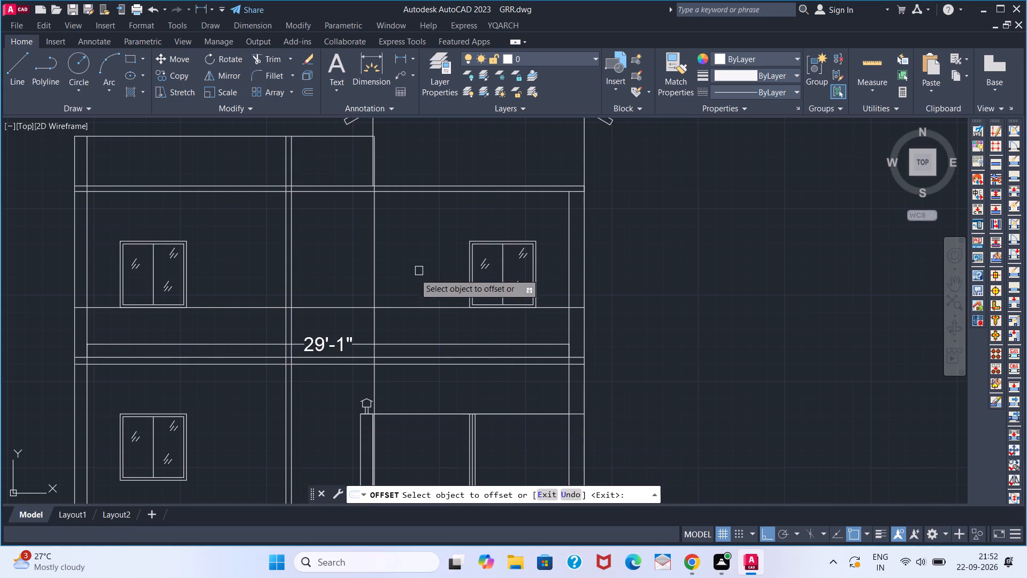
click(374, 269)
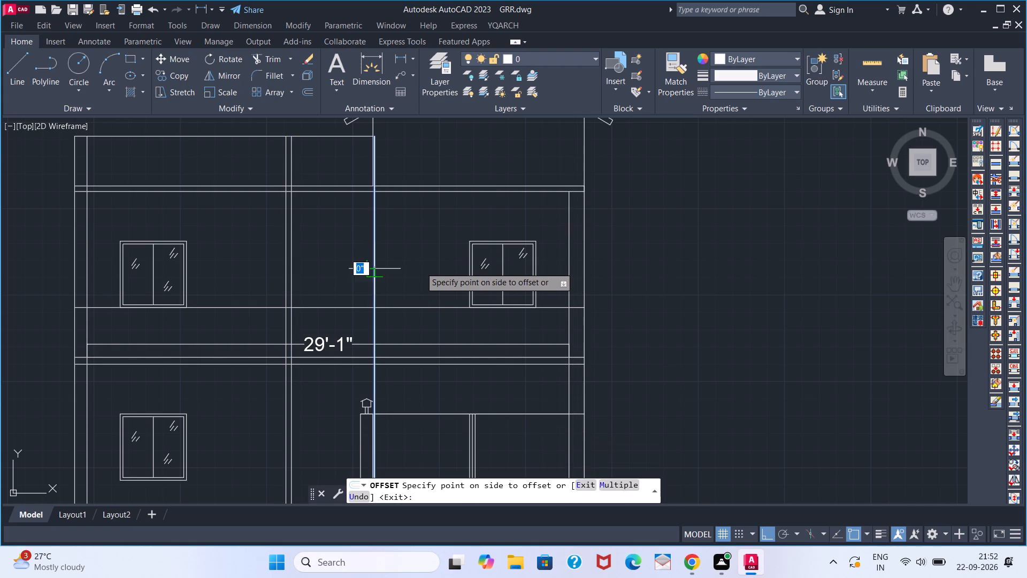
key(4)
key(Return)
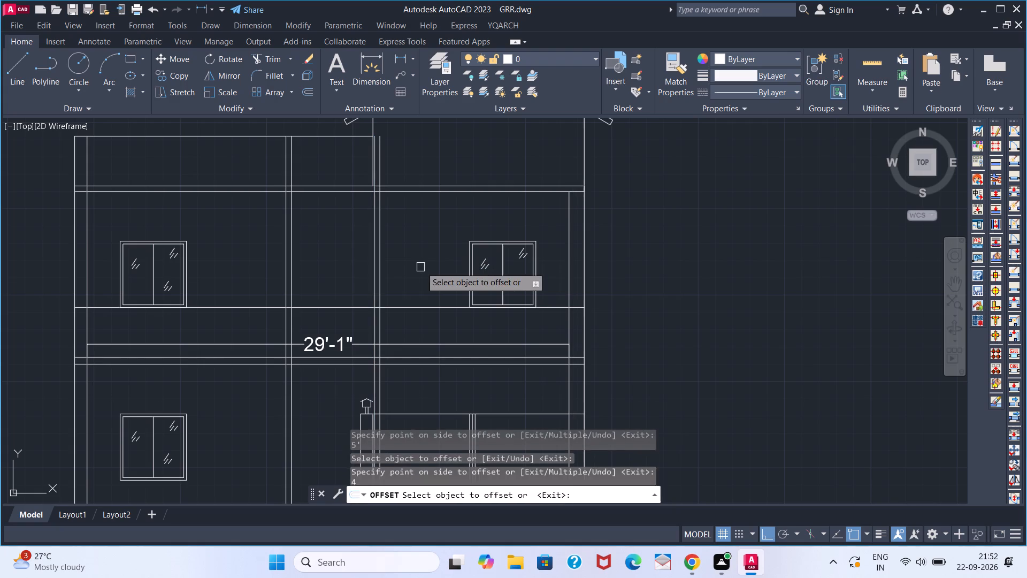
key(space)
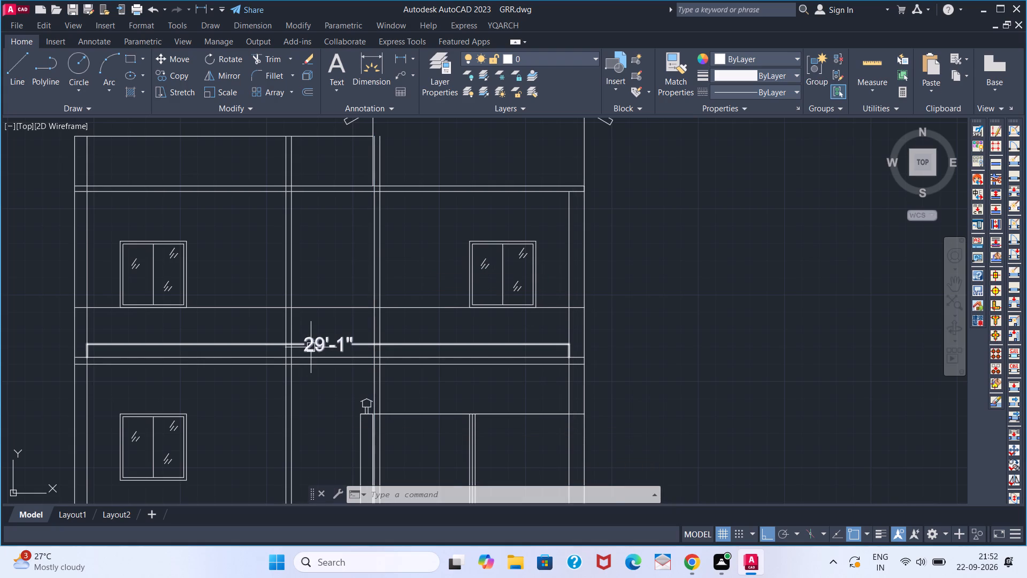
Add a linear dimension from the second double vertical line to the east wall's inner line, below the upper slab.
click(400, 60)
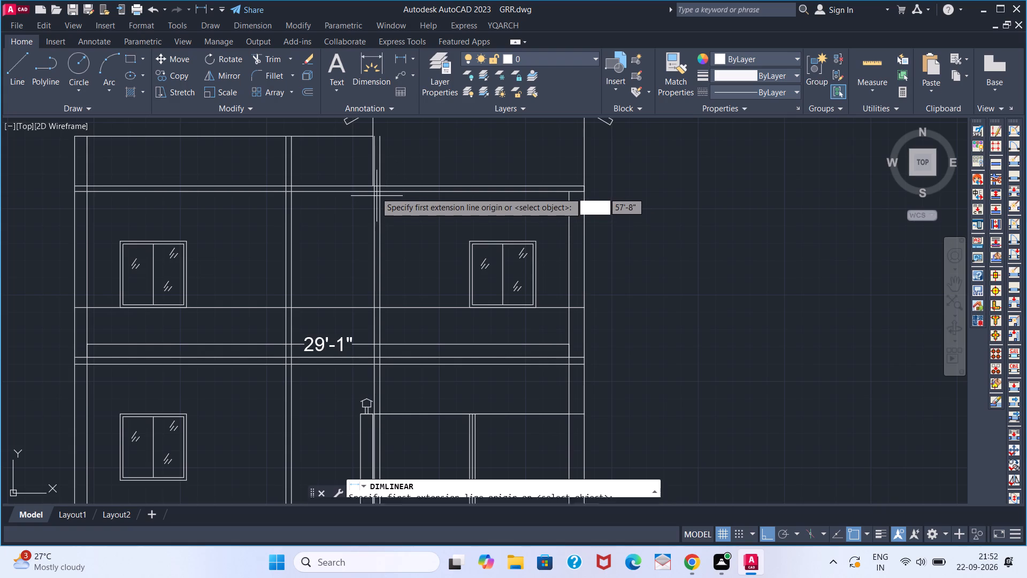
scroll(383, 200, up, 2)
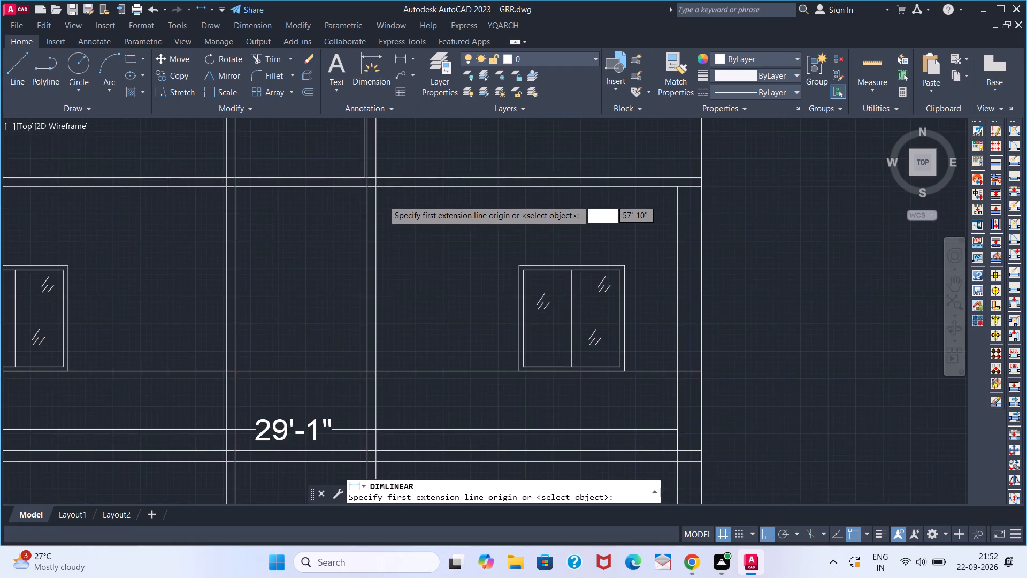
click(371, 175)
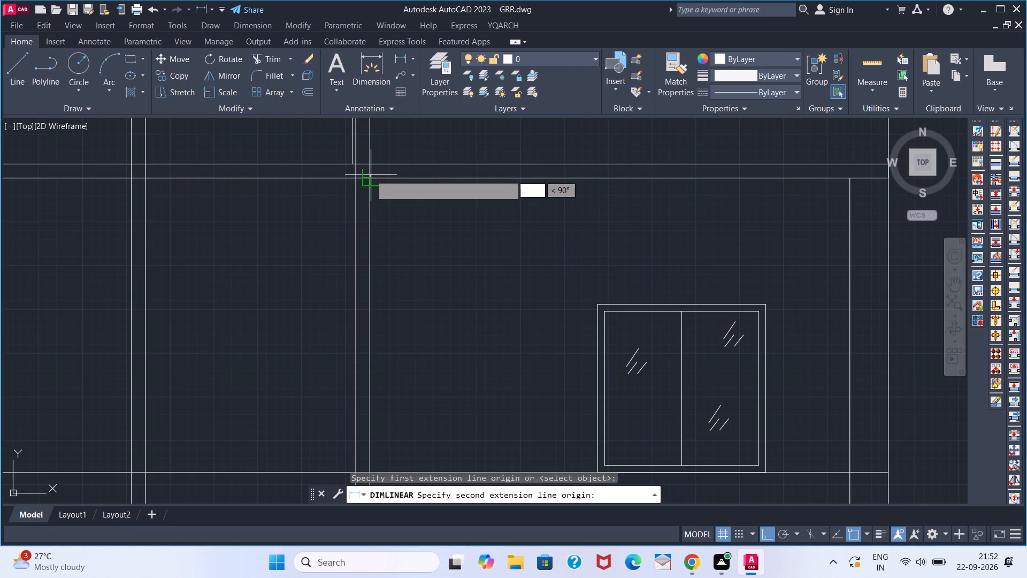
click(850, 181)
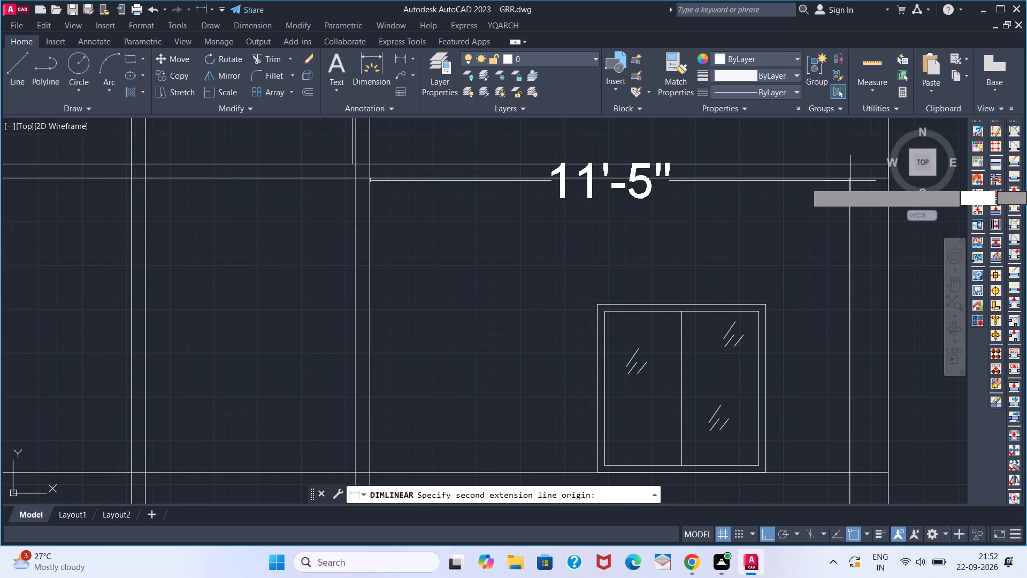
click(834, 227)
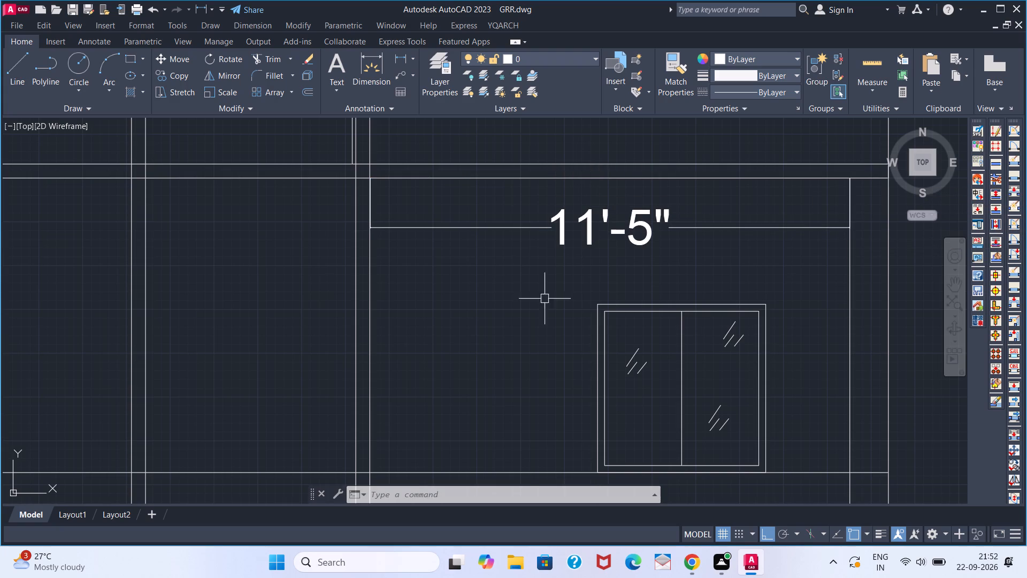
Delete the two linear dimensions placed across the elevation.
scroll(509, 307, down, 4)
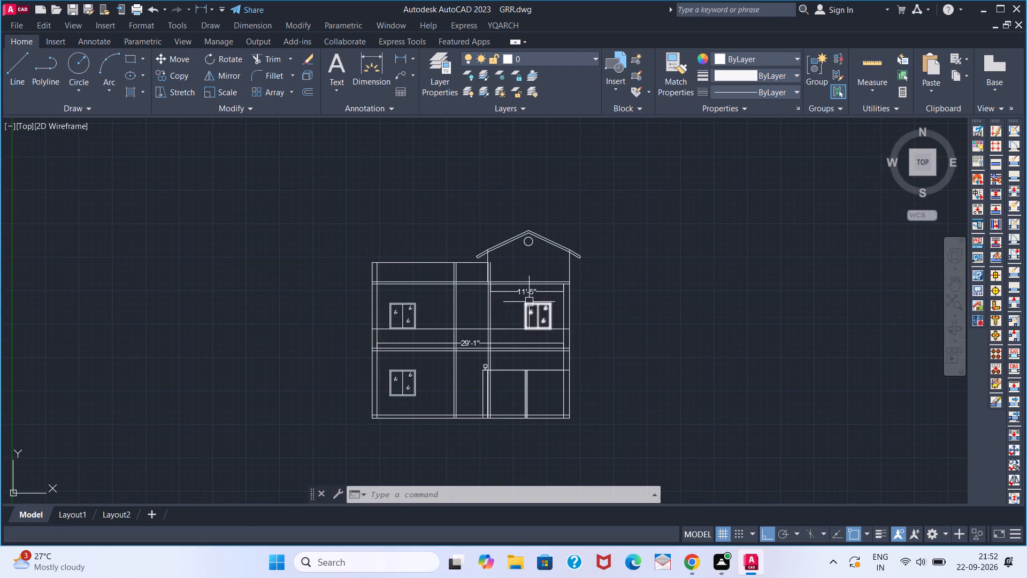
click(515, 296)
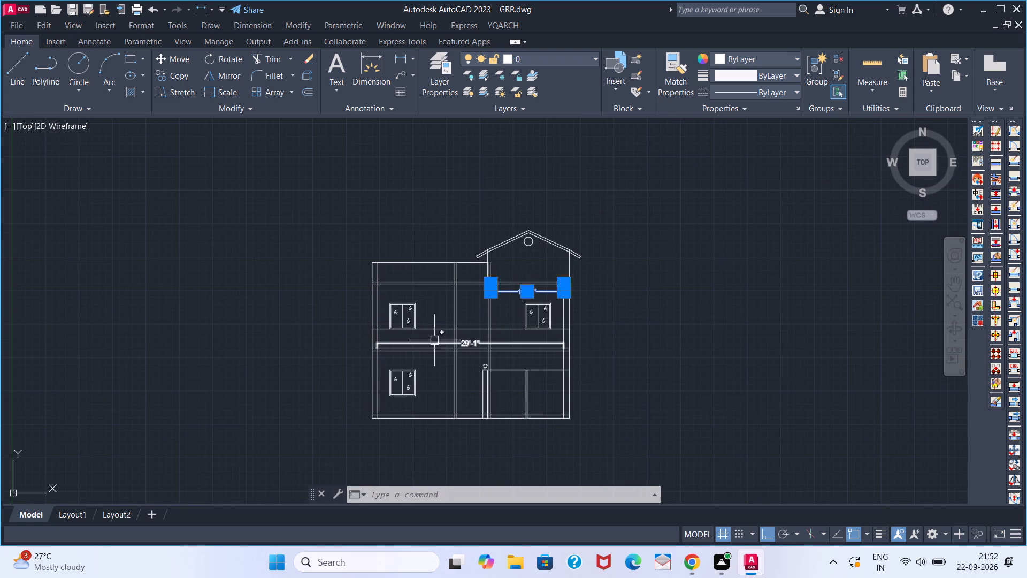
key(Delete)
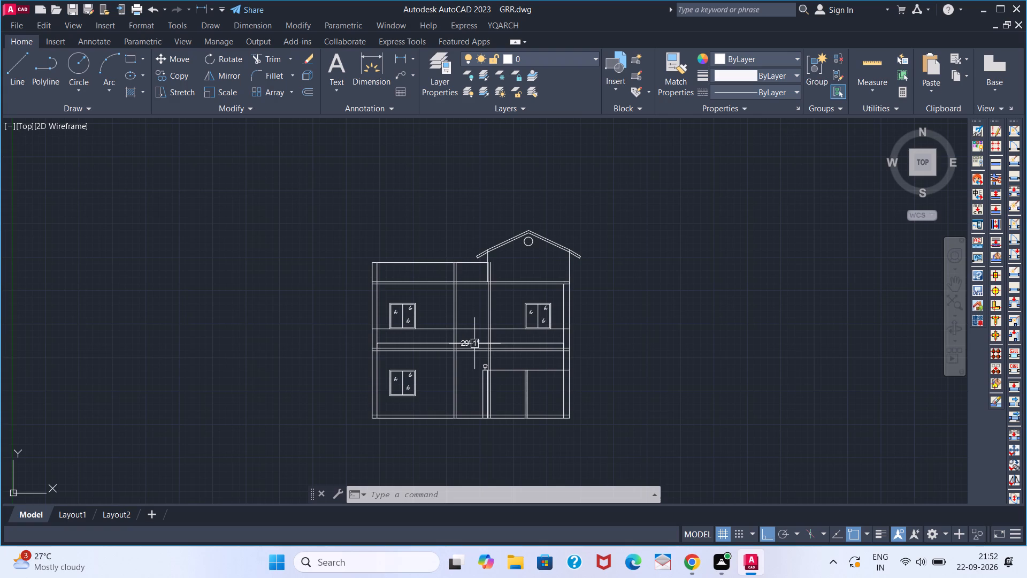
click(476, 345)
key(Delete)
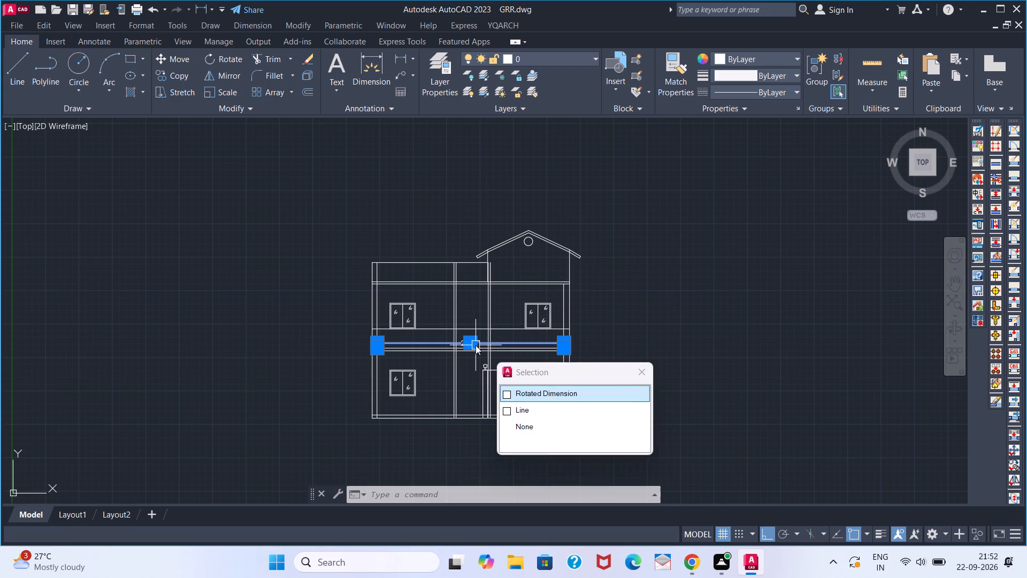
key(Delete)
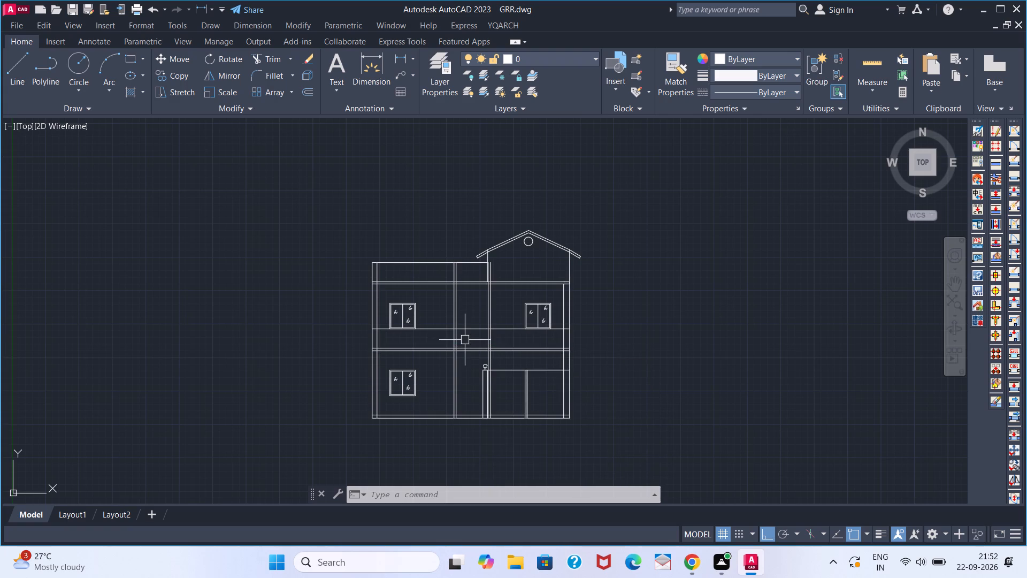
Offset the horizontal line at the upper windows' sill level 2" downward.
scroll(473, 331, up, 2)
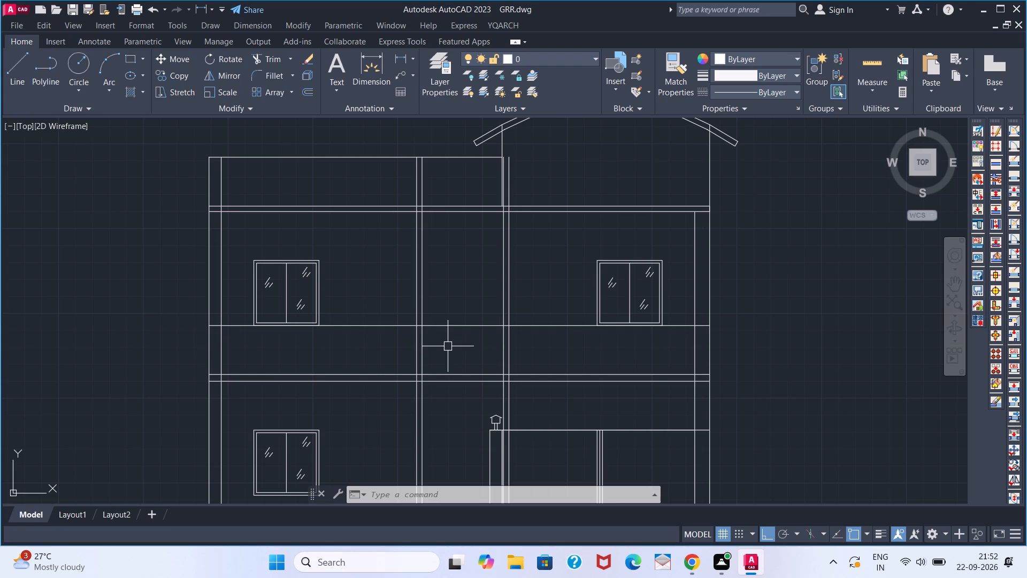
key(o)
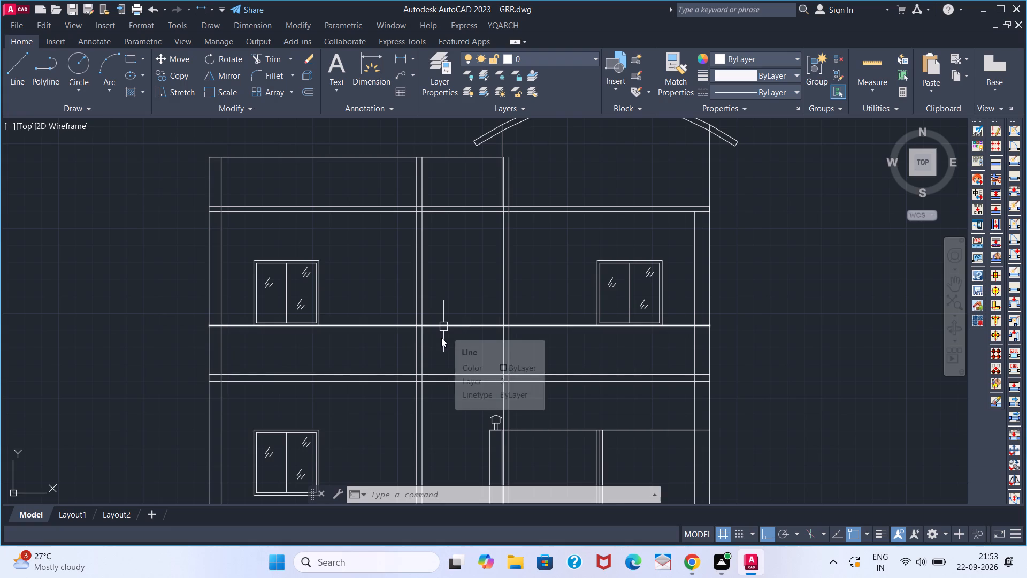
key(Return)
key(2)
key(Return)
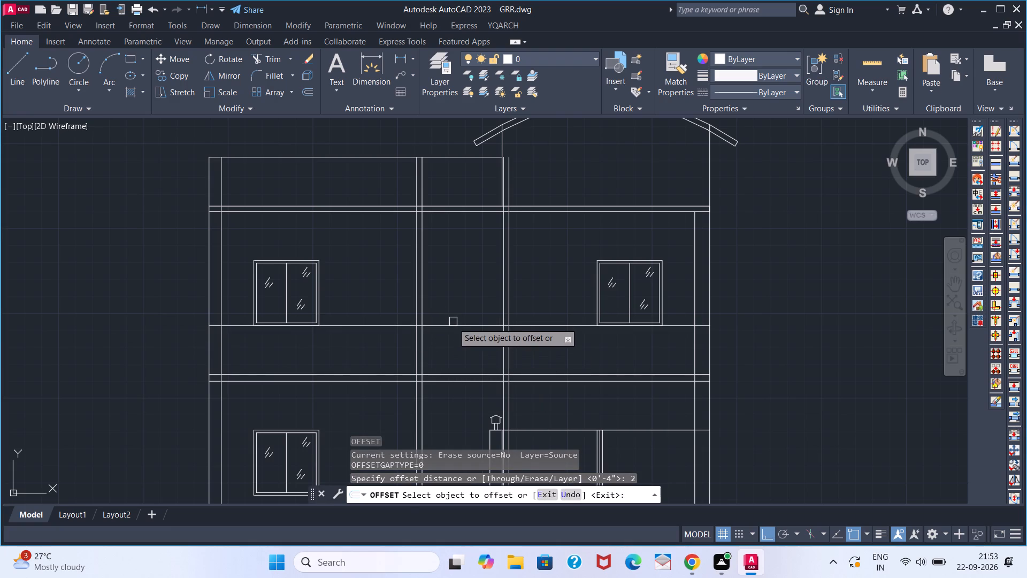
click(453, 324)
click(453, 351)
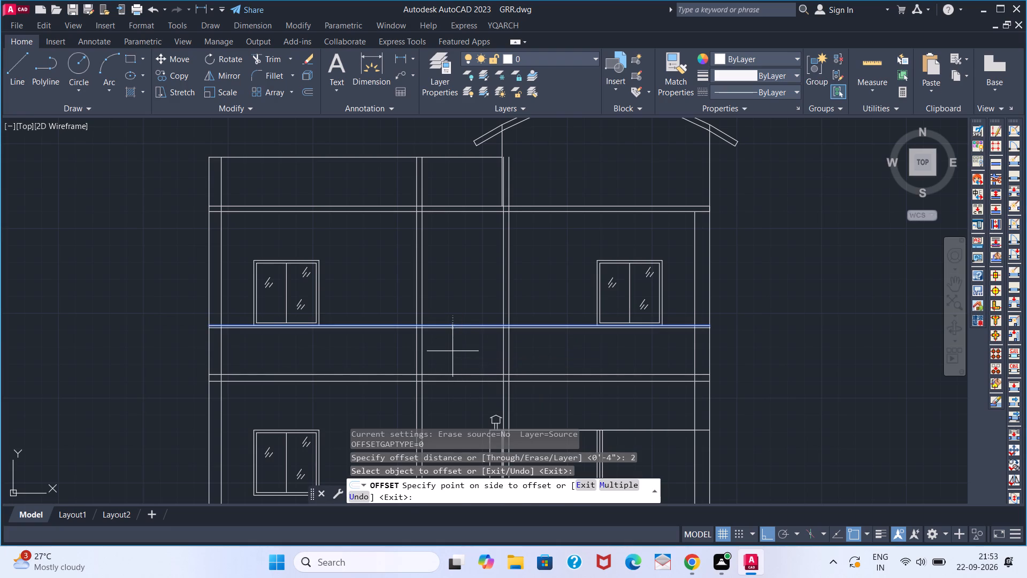
key(space)
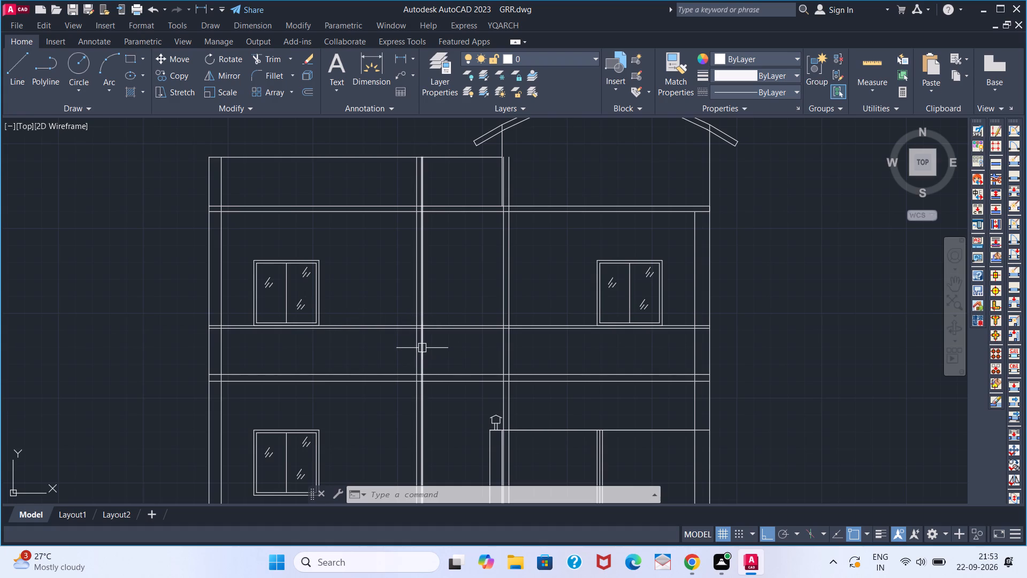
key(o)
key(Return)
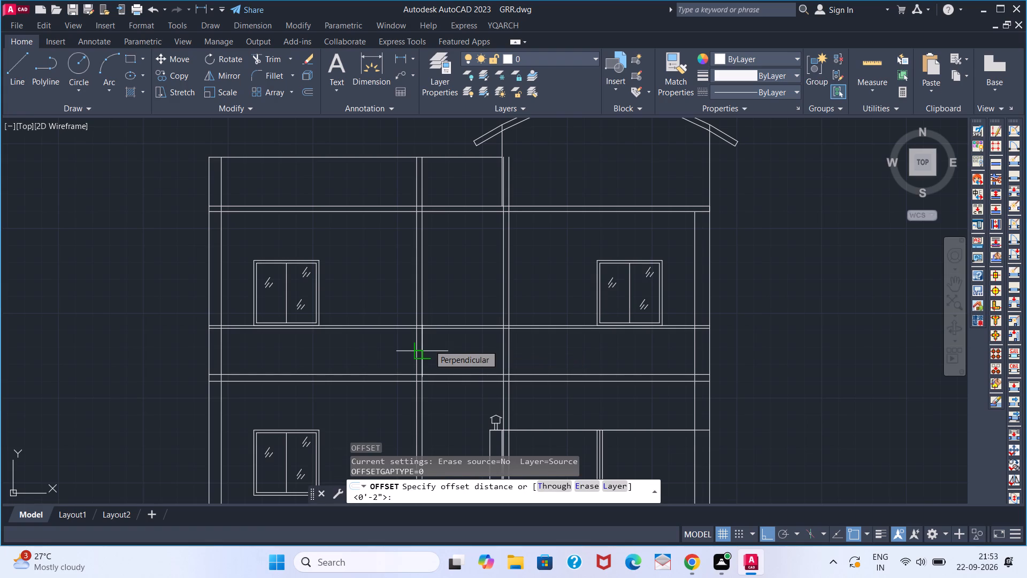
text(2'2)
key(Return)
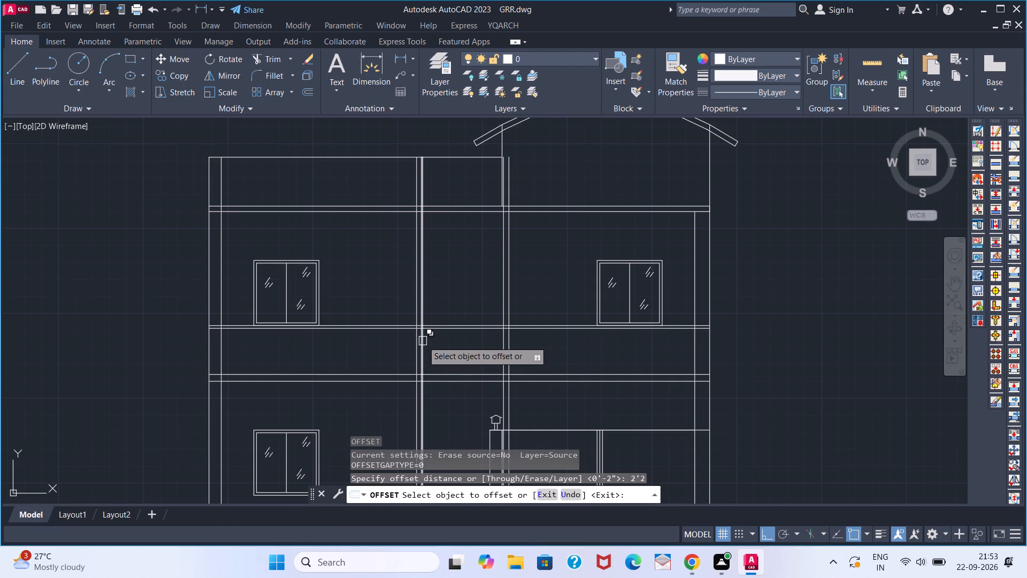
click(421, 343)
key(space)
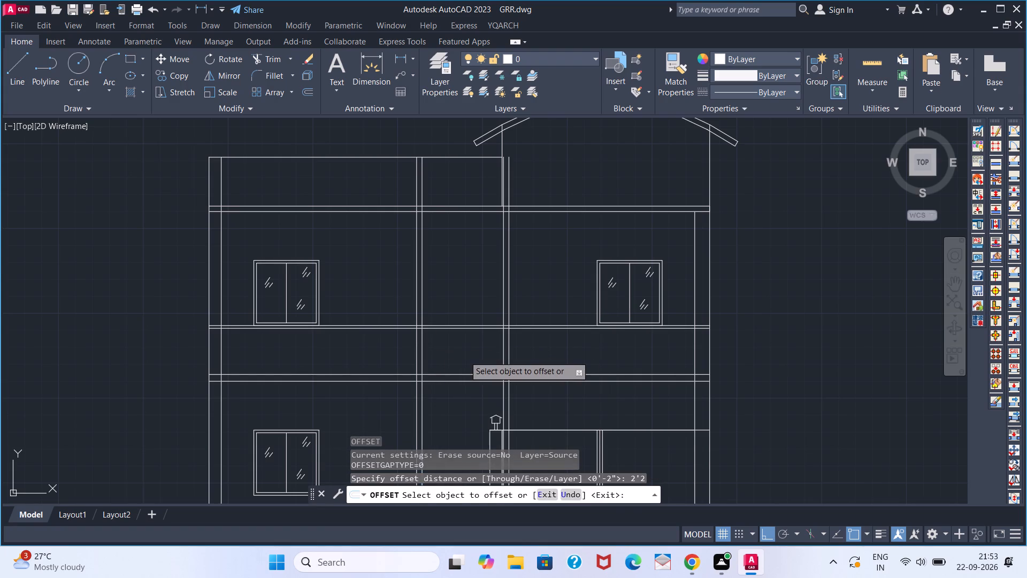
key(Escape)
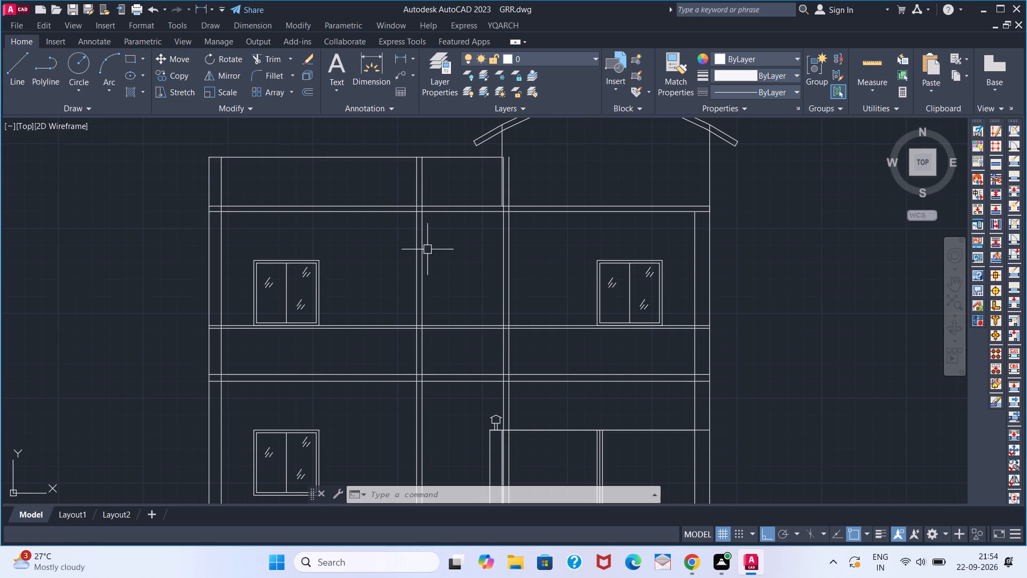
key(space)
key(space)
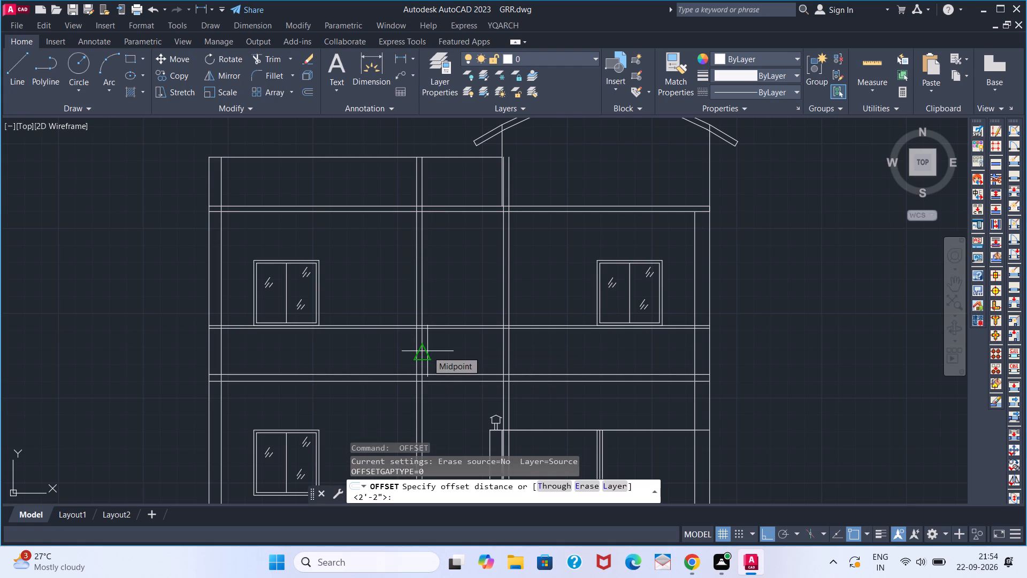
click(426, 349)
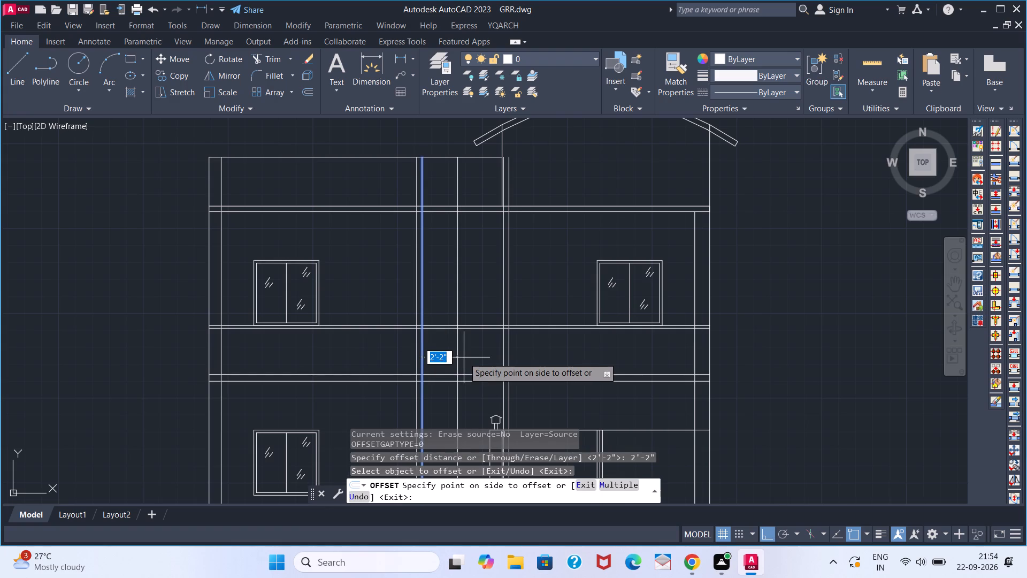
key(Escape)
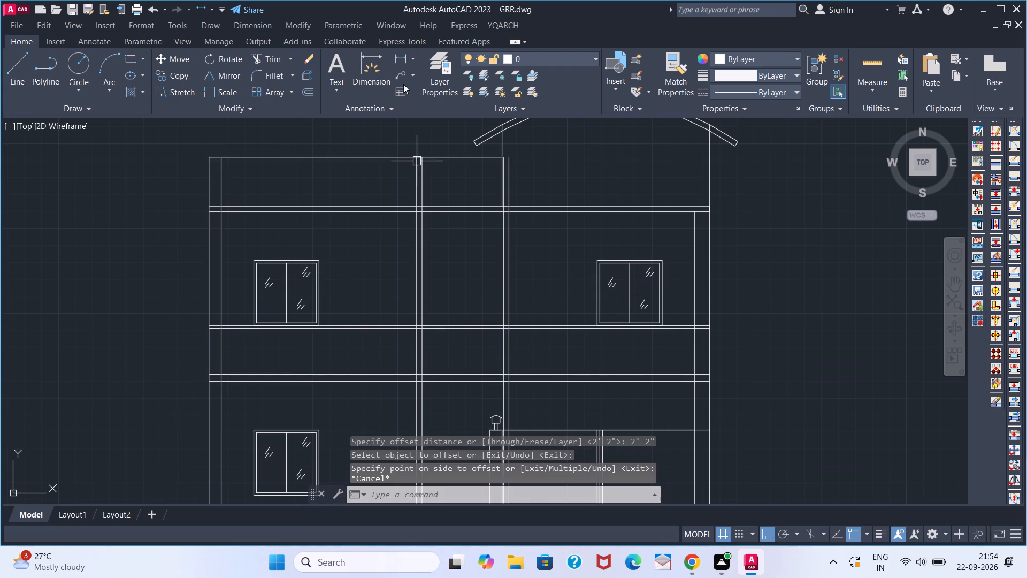
Measure the clear distance between the two double vertical lines at the sill band with a linear dimension.
click(401, 62)
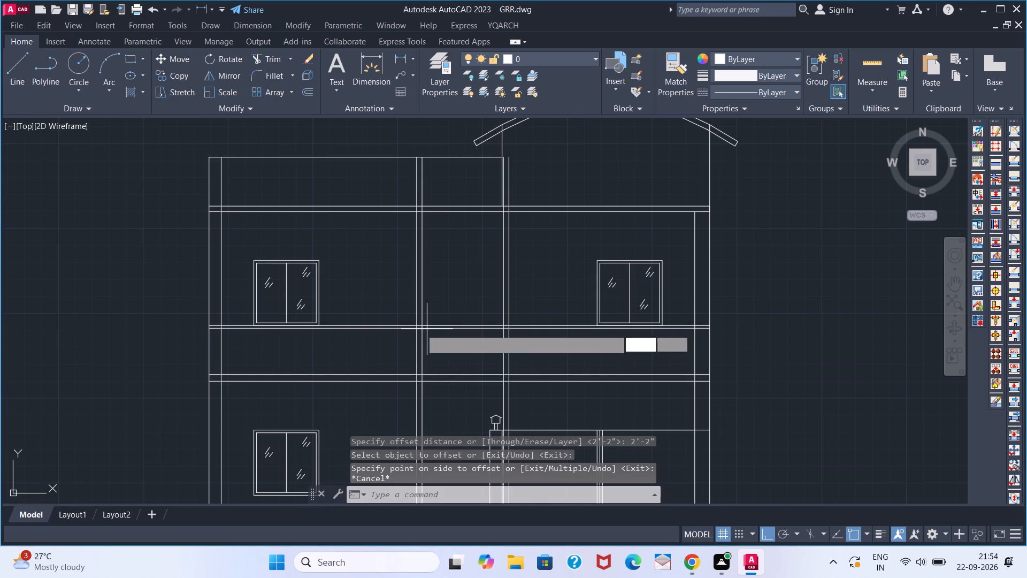
scroll(419, 332, up, 3)
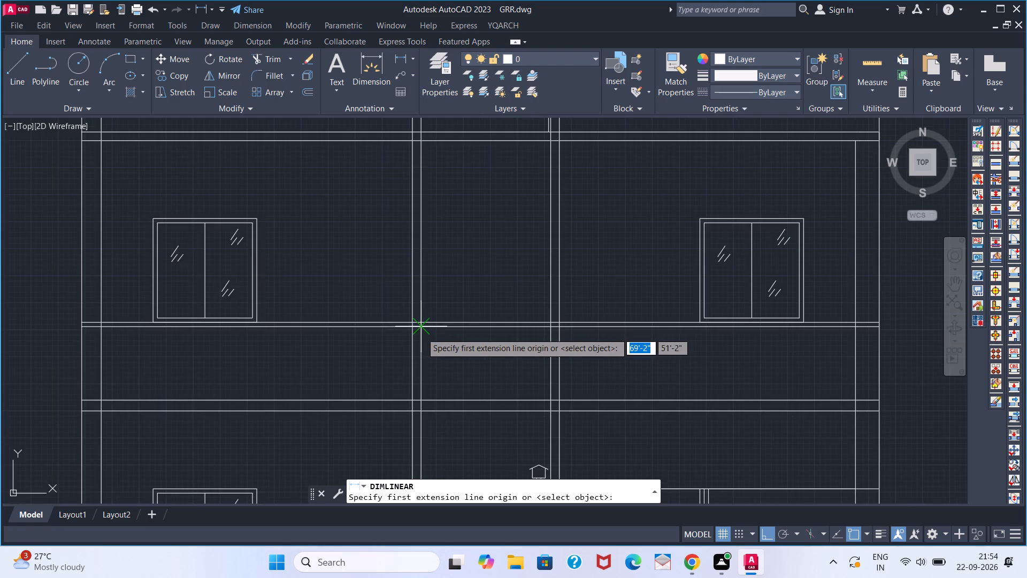
click(421, 333)
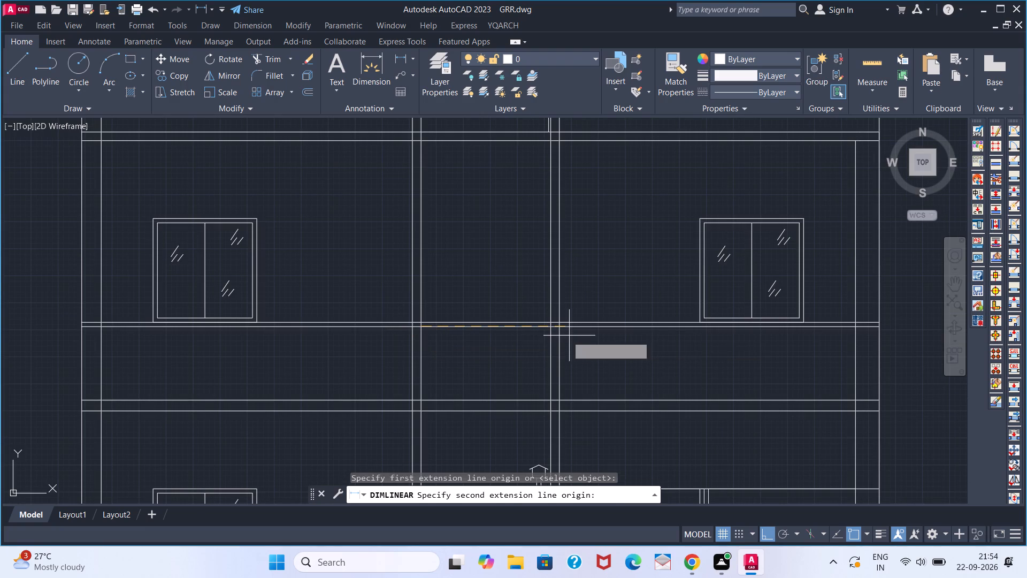
click(551, 328)
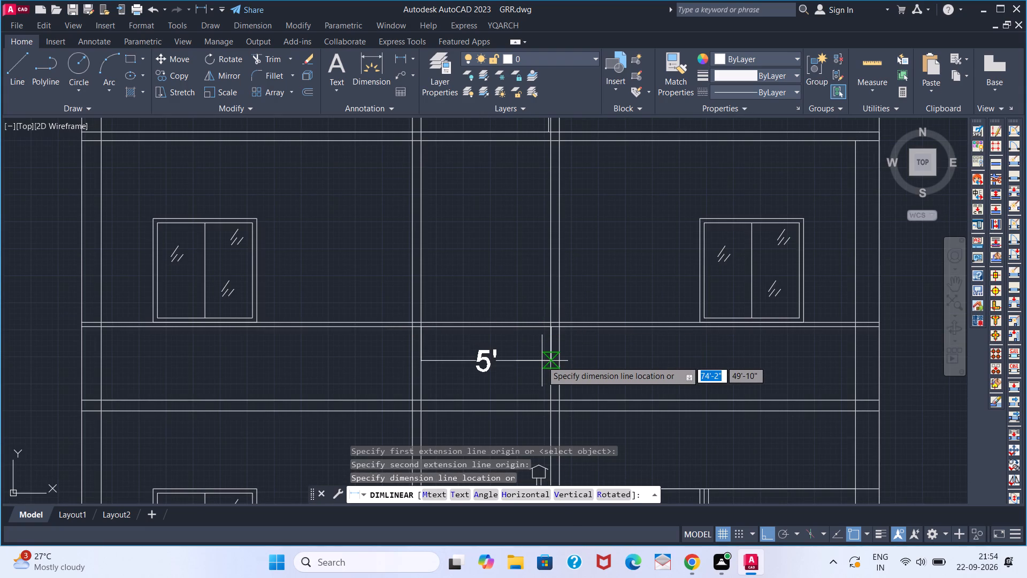
key(Escape)
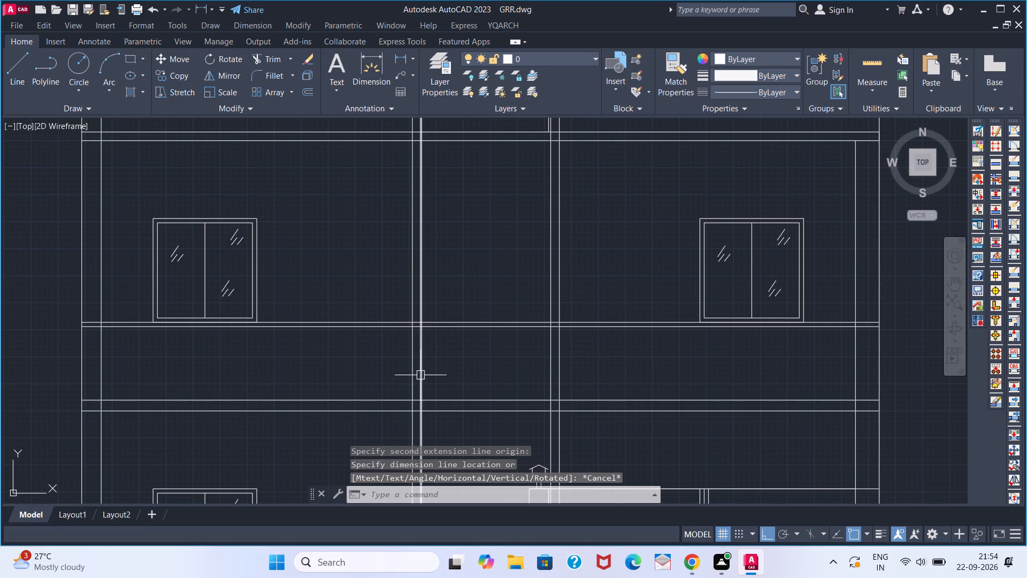
Offset the first double vertical line's east line 2'6" eastward to form a centre line between the two pairs.
key(o)
key(Return)
key(2)
text('6)
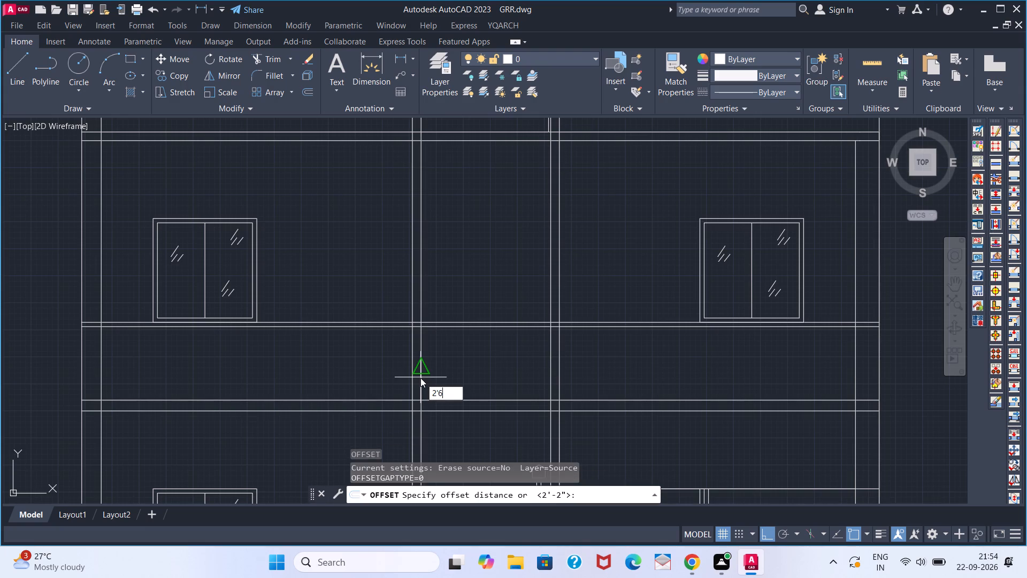
key(Return)
click(420, 378)
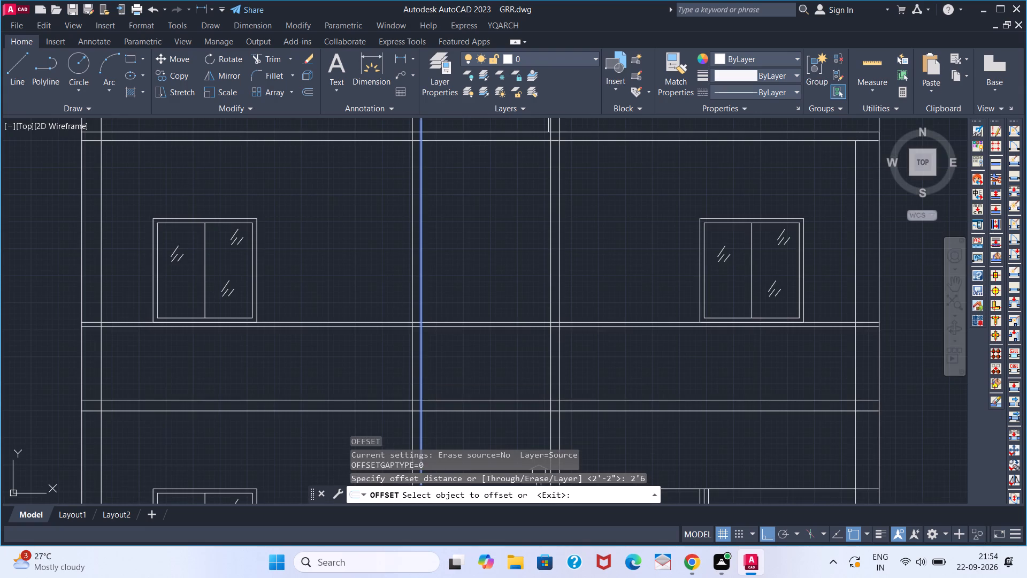
click(480, 369)
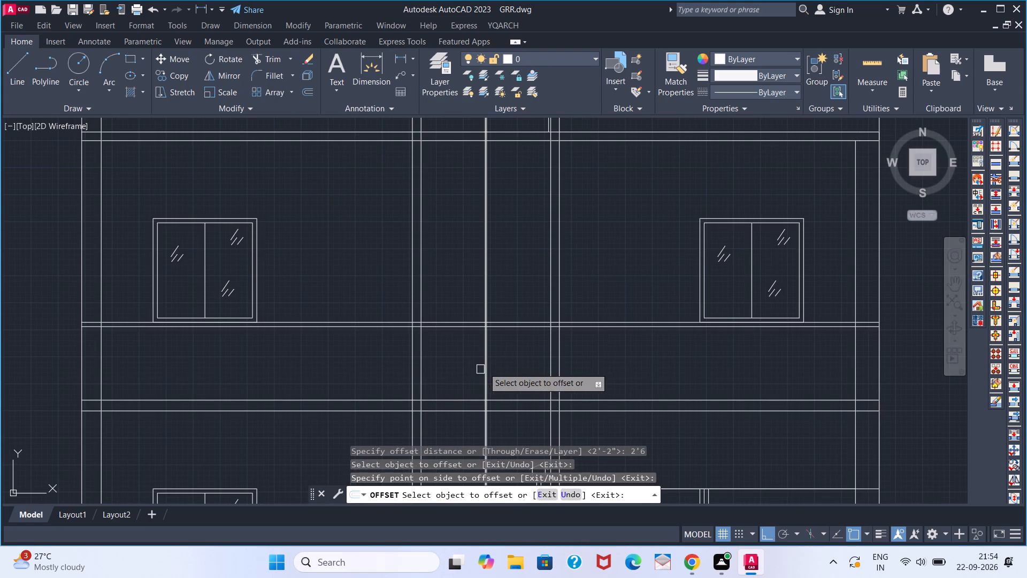
Offset the centre line 1" to the east and 1" to the west, and delete the original centre line.
click(486, 368)
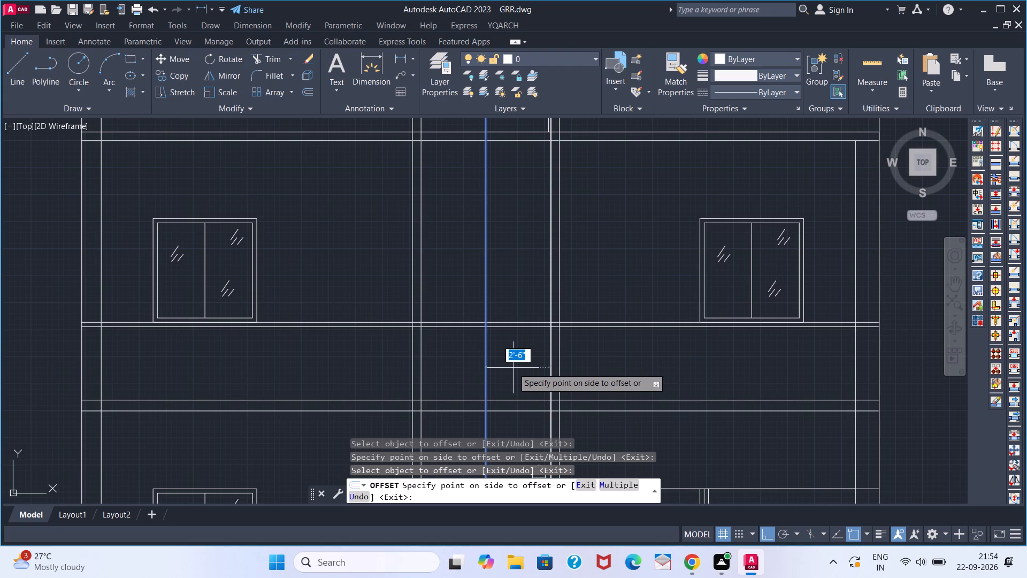
key(1)
key(Return)
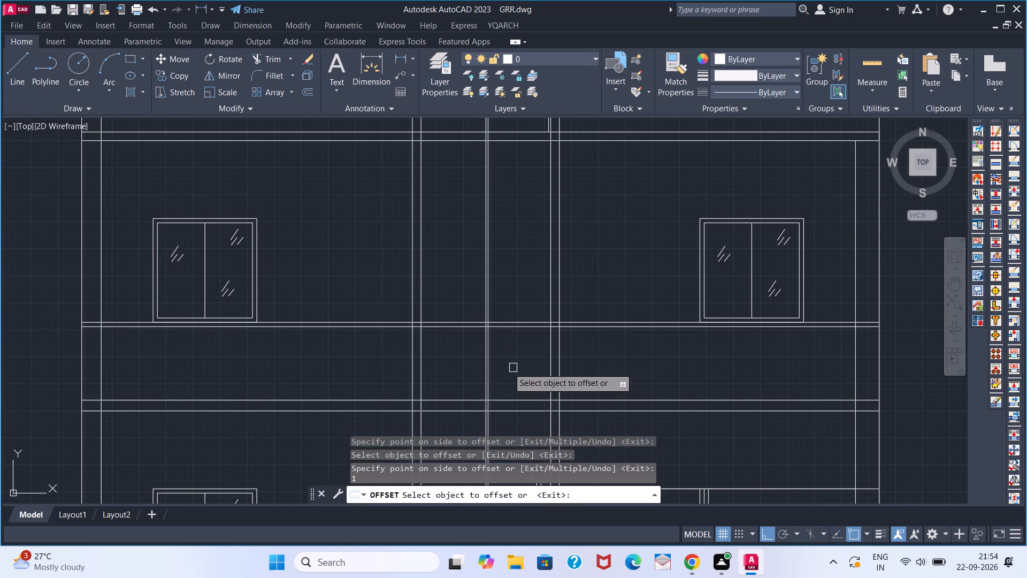
scroll(485, 368, up, 3)
click(482, 366)
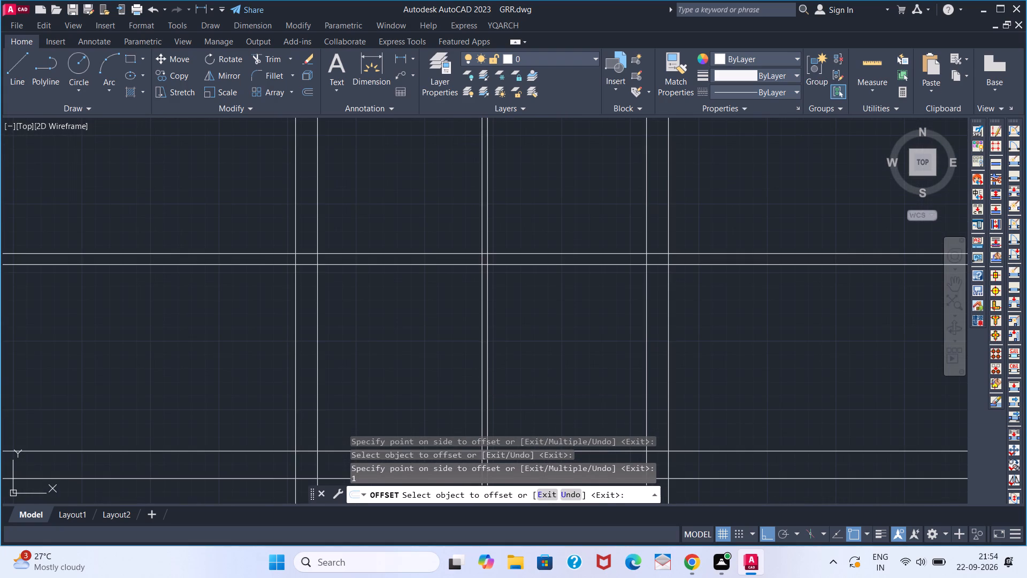
key(1)
key(Return)
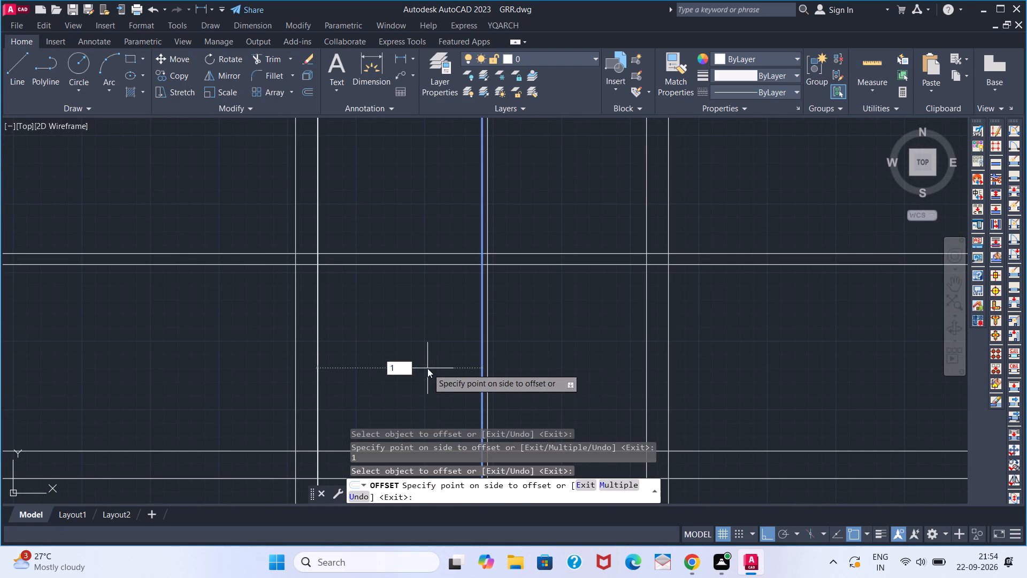
key(space)
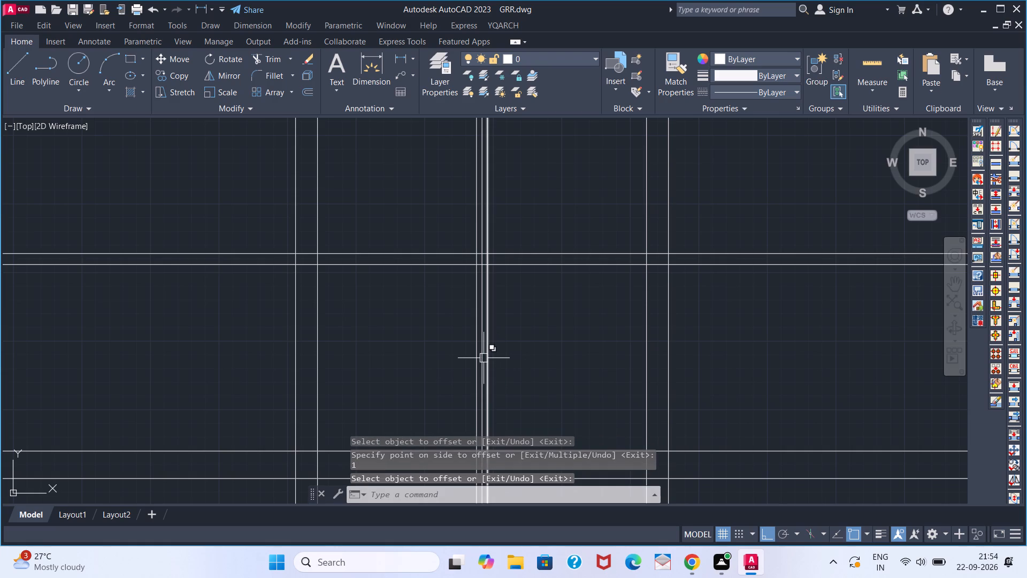
click(482, 358)
key(Delete)
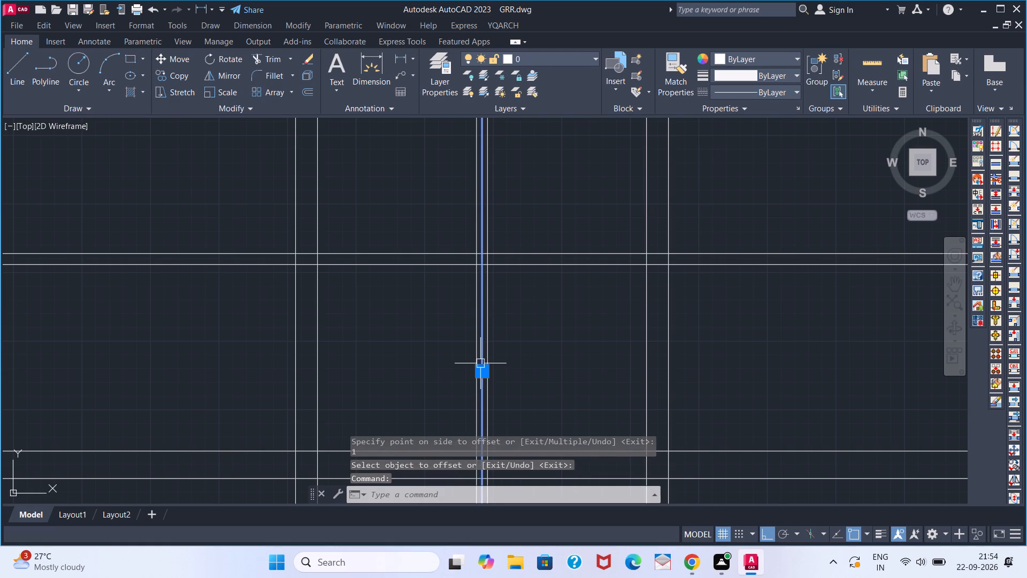
Trim the two central vertical lines where they cross the sill band.
scroll(439, 370, down, 3)
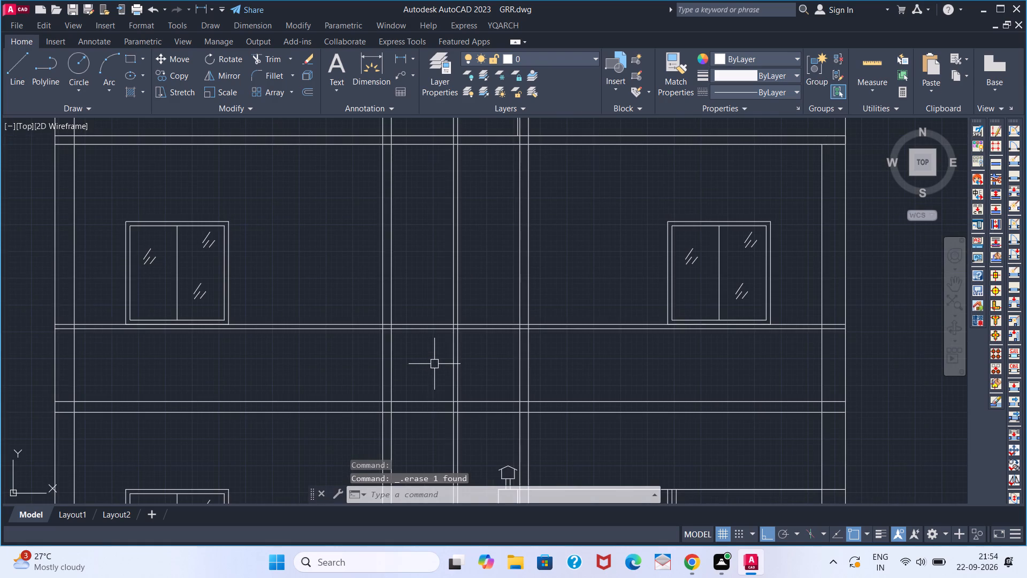
text(TR)
key(space)
scroll(452, 319, up, 3)
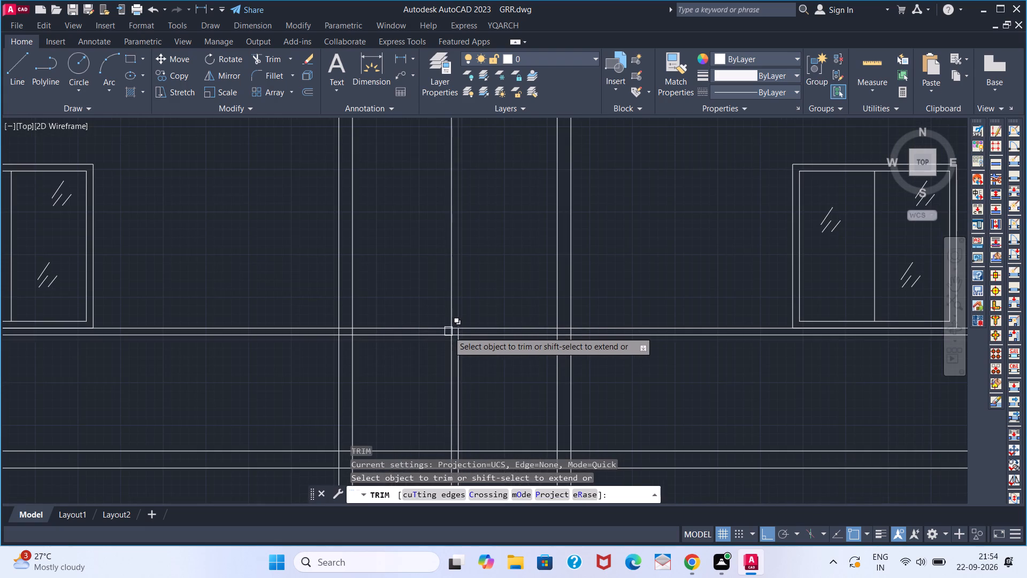
scroll(448, 333, up, 3)
click(449, 330)
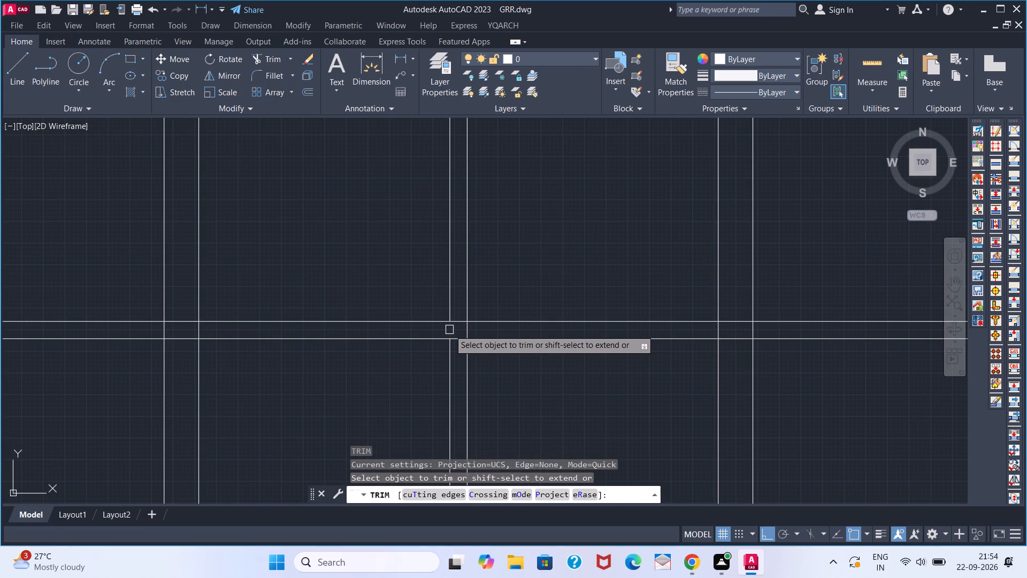
click(464, 330)
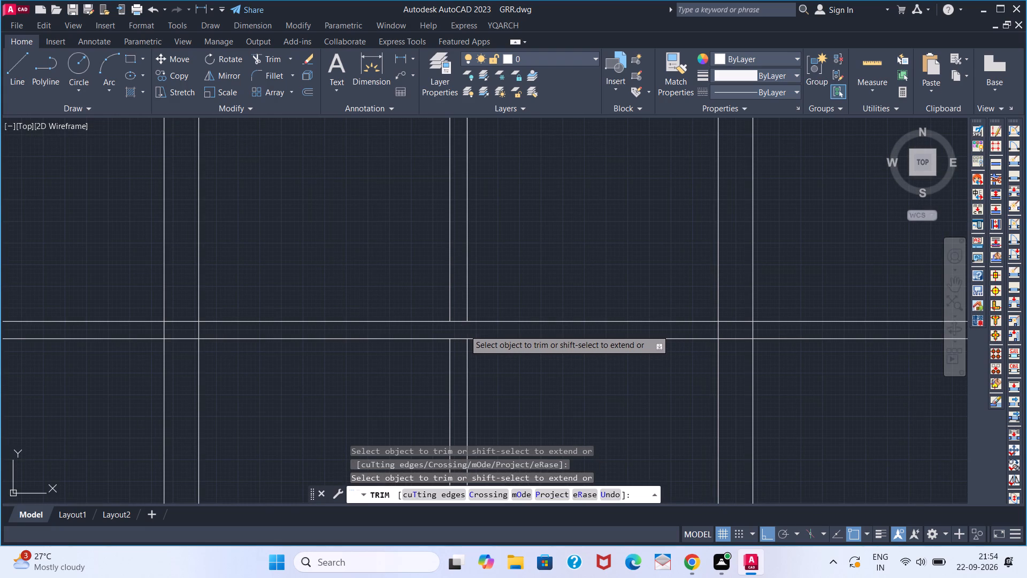
click(719, 328)
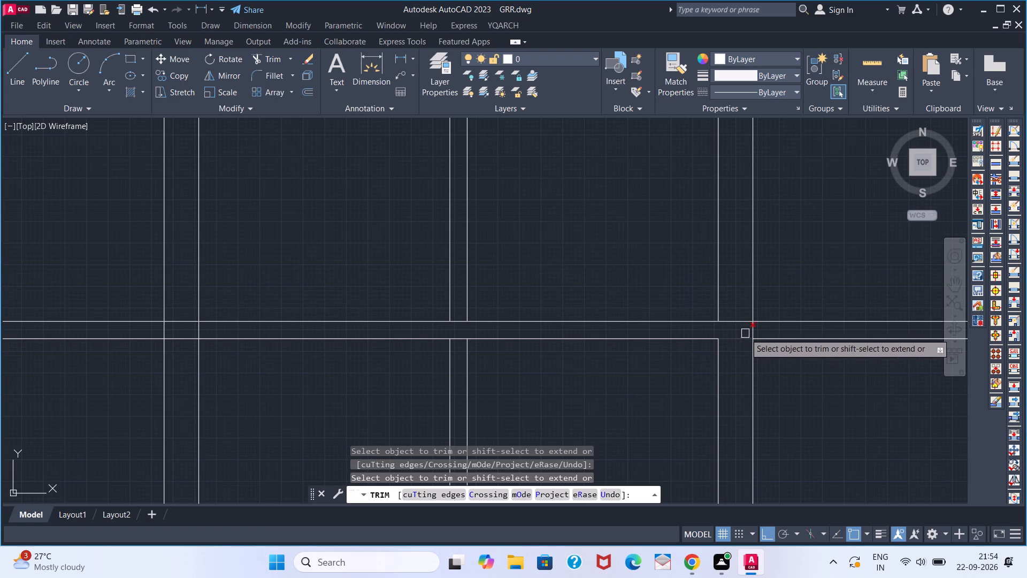
key(ctrl+z)
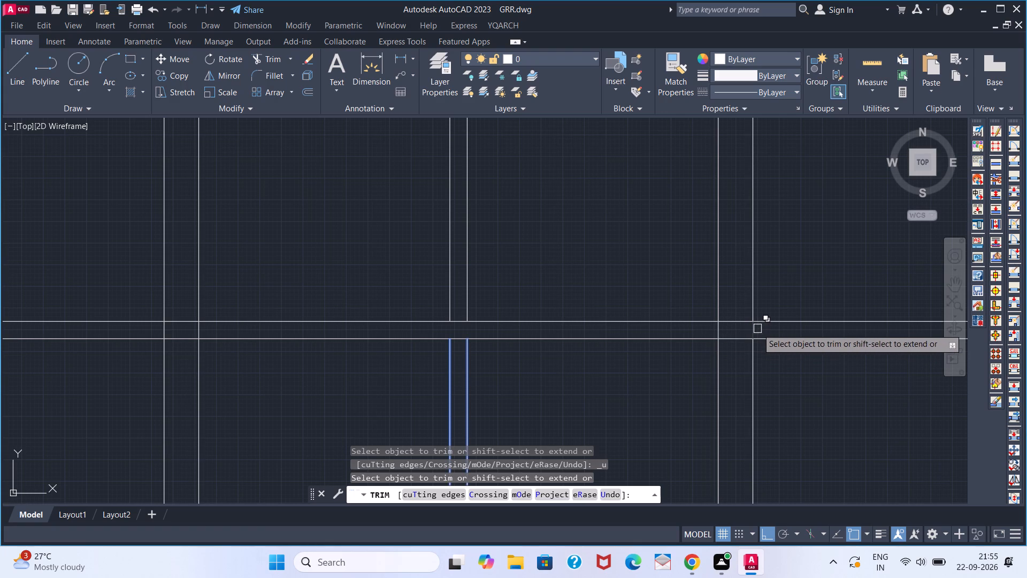
Trim the west double vertical's east line inside the sill band and the band lines extending west of the opening.
scroll(680, 346, down, 2)
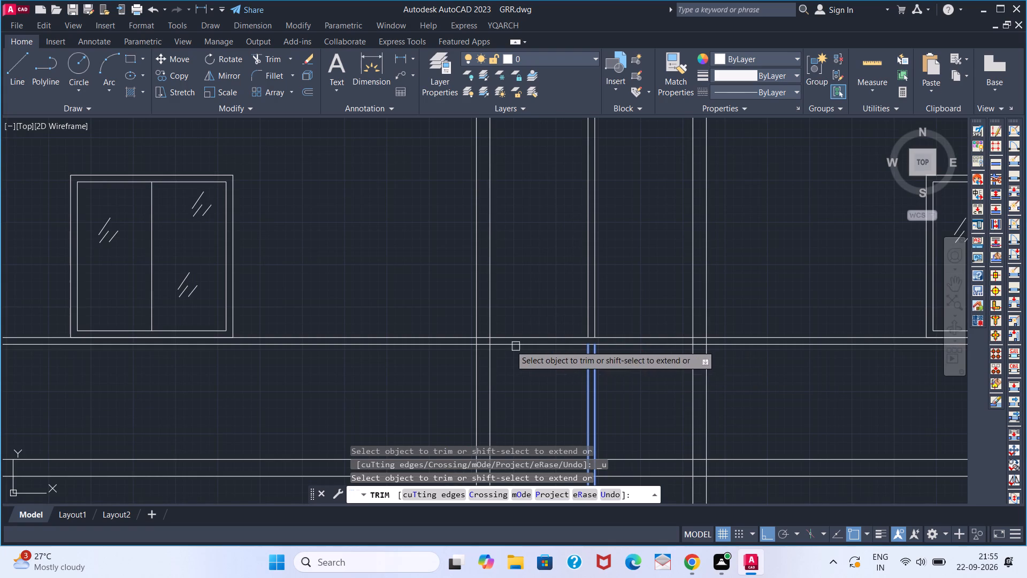
scroll(496, 346, up, 4)
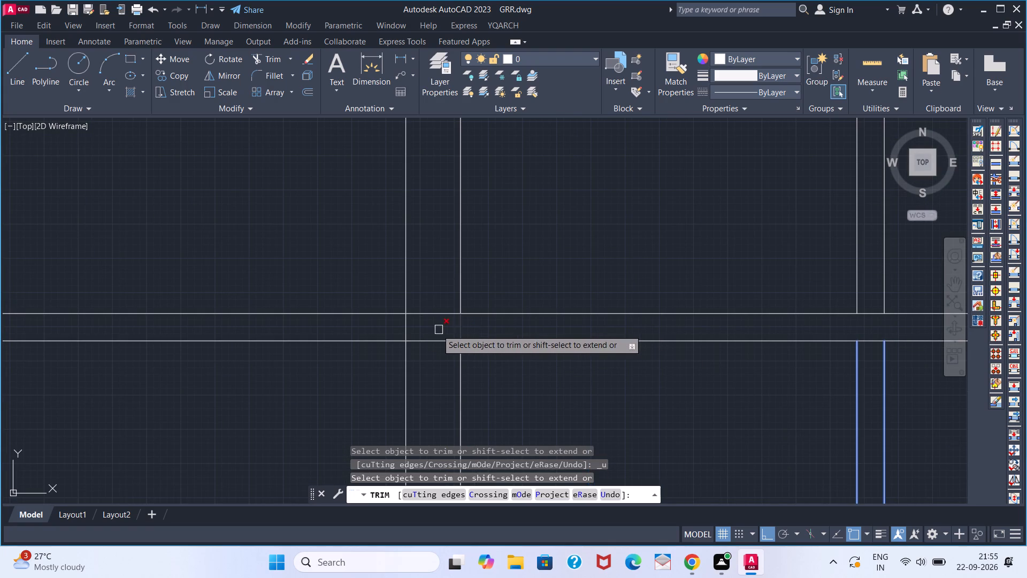
click(460, 333)
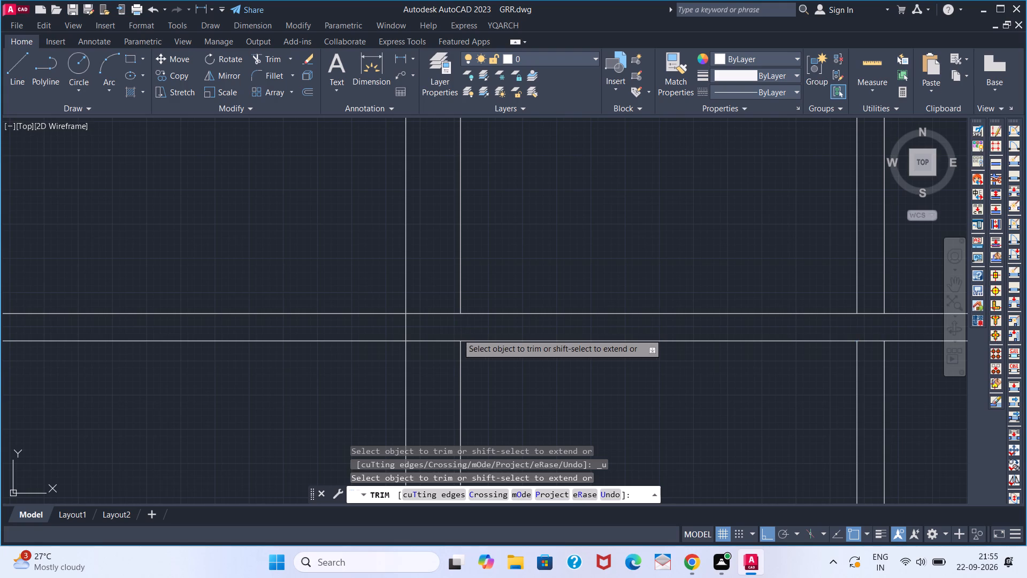
click(347, 344)
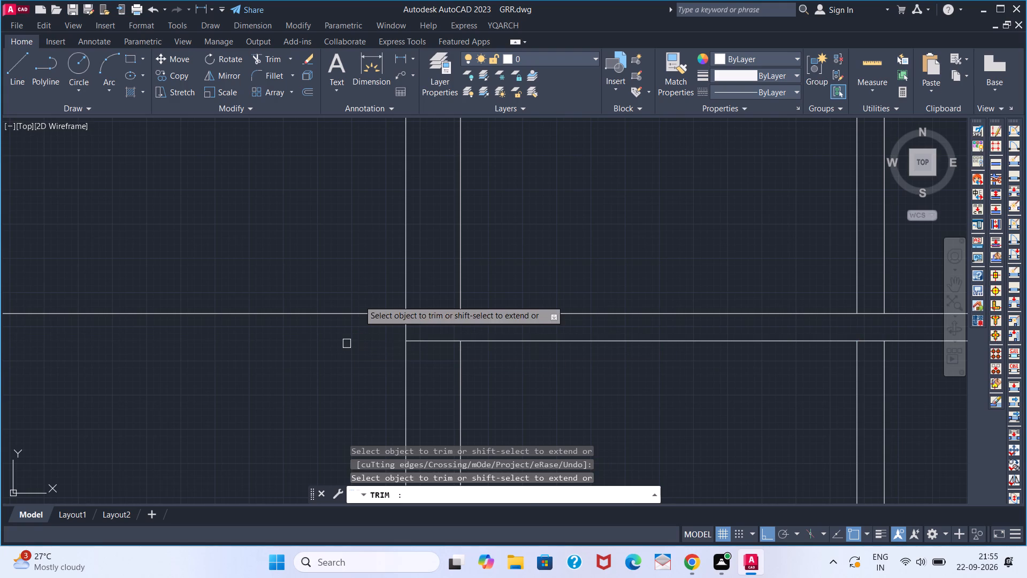
click(360, 311)
Trim the east double vertical's west line inside the sill band and the band lines extending east of the opening.
scroll(461, 329, down, 2)
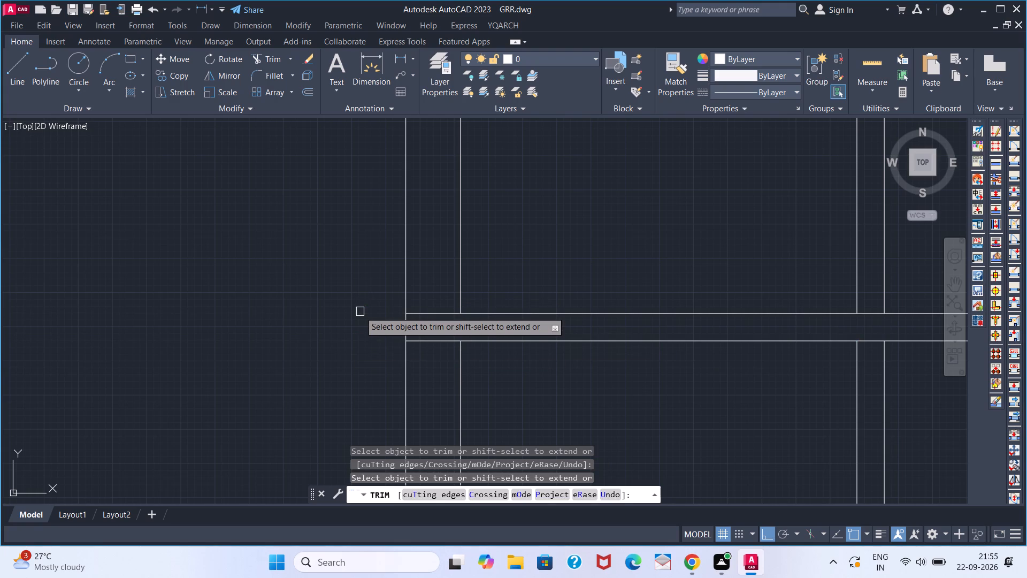
scroll(613, 354, down, 2)
middle_drag(684, 363, 284, 329)
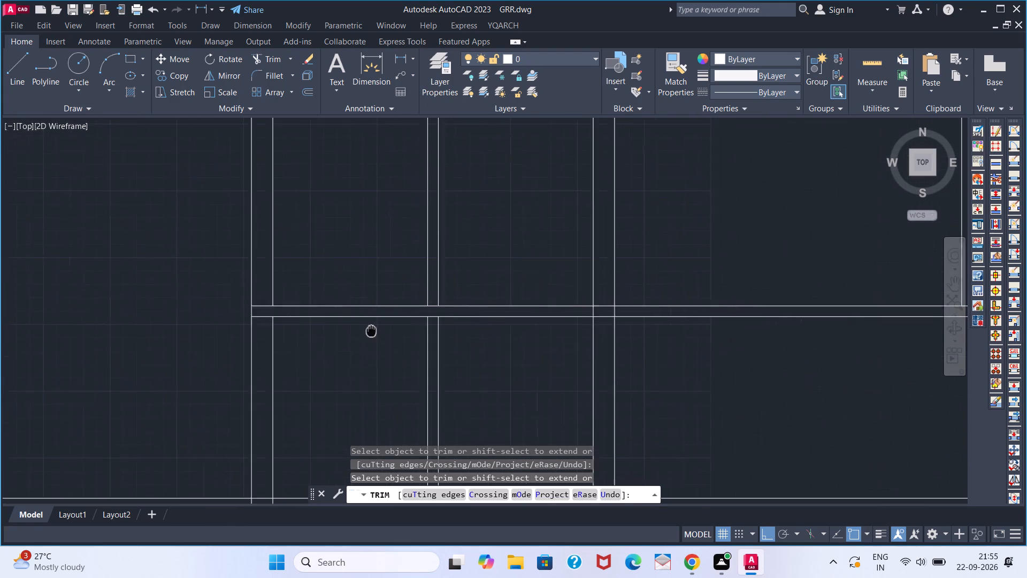
middle_drag(284, 329, 148, 328)
scroll(321, 324, down, 1)
scroll(332, 316, up, 3)
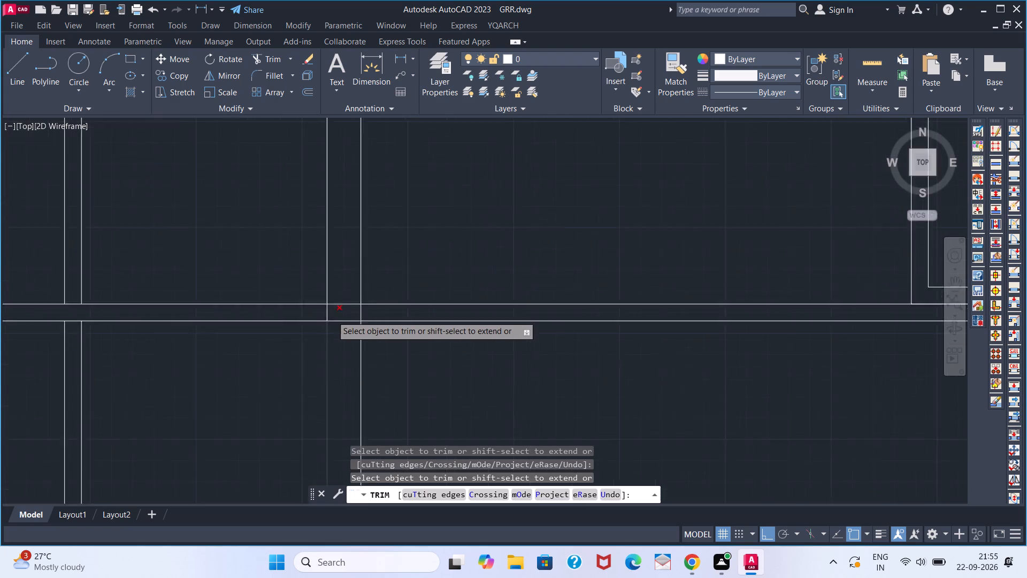
click(321, 314)
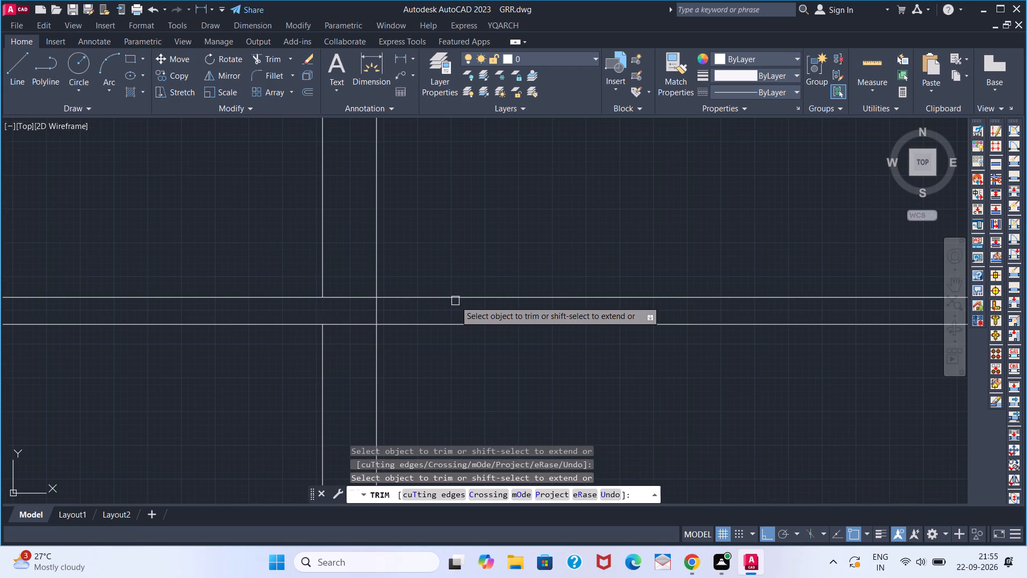
click(456, 299)
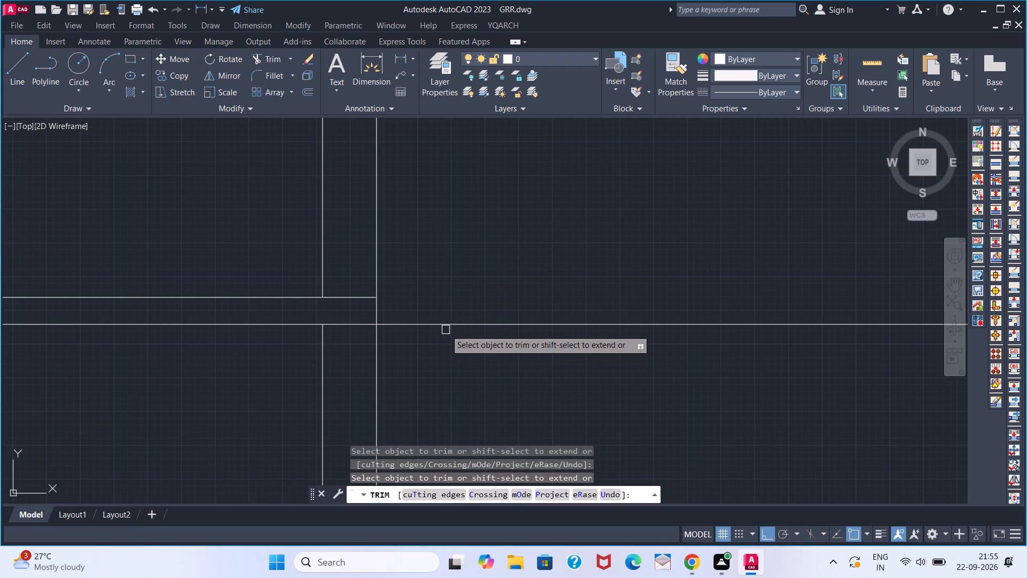
click(446, 327)
scroll(440, 333, down, 3)
scroll(352, 355, down, 2)
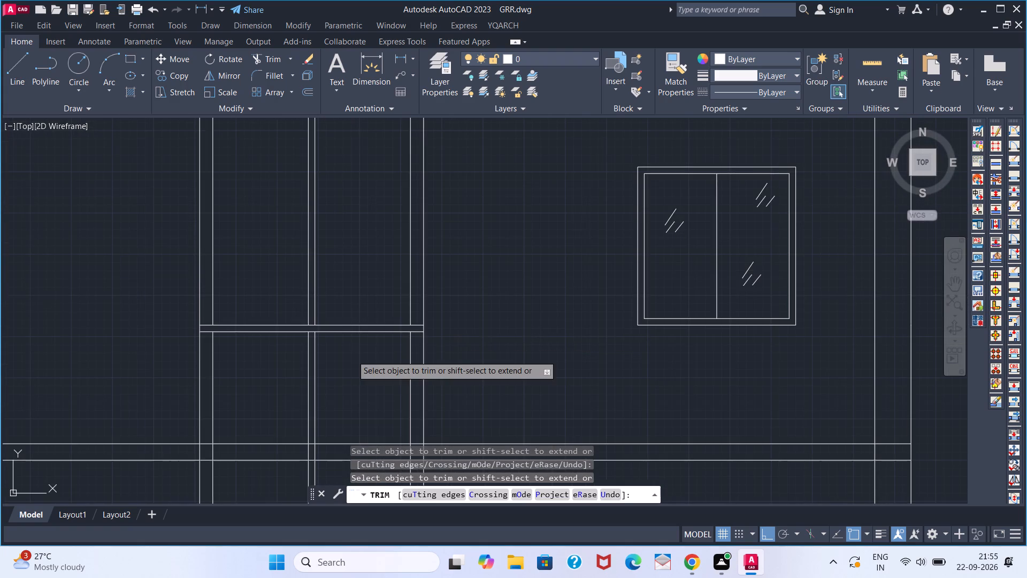
key(space)
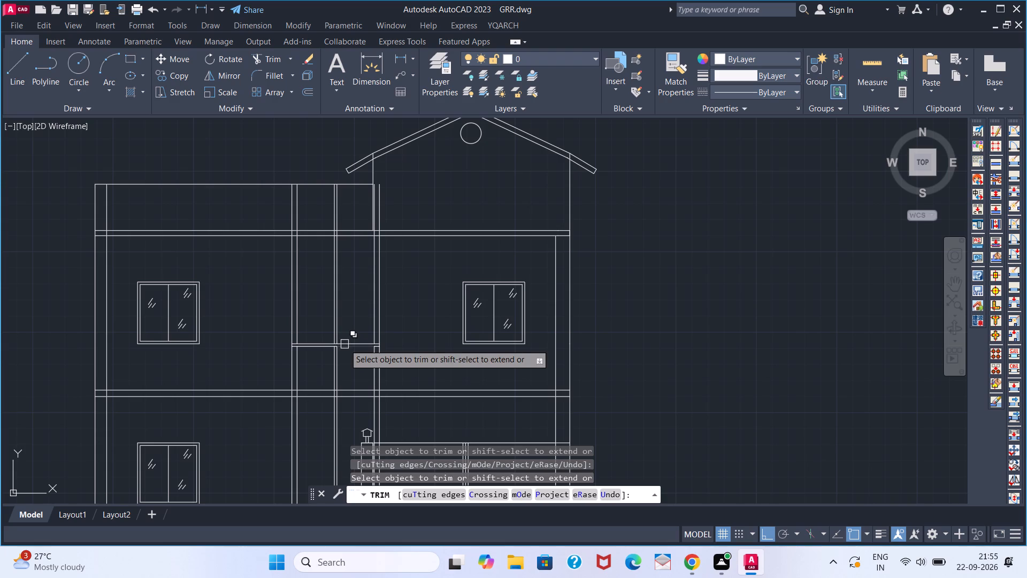
With Ortho off, copy a glazing mark from the upper west window into the two central panes below the sill band, two per pane.
scroll(336, 355, up, 1)
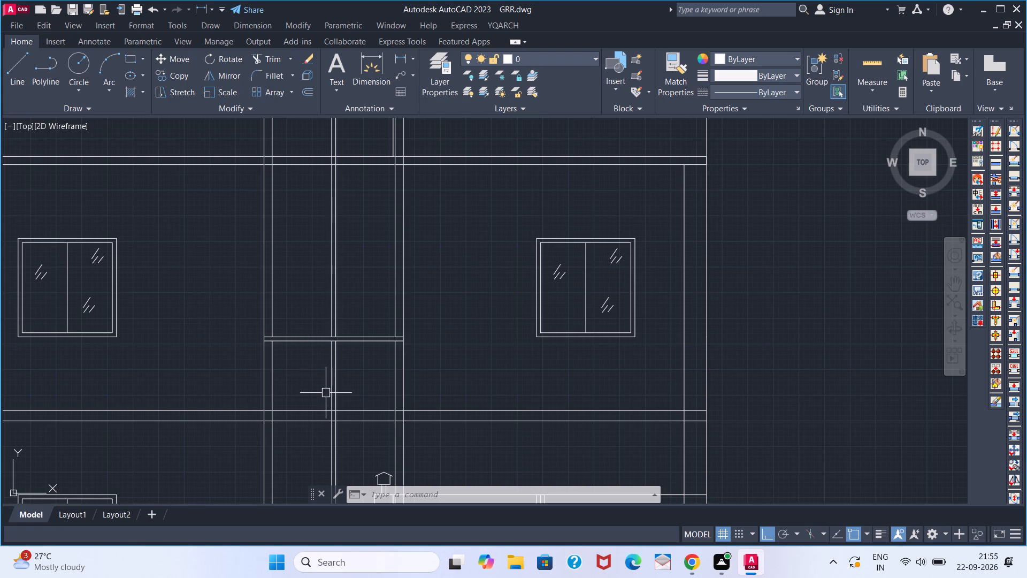
scroll(327, 392, up, 1)
scroll(327, 392, down, 2)
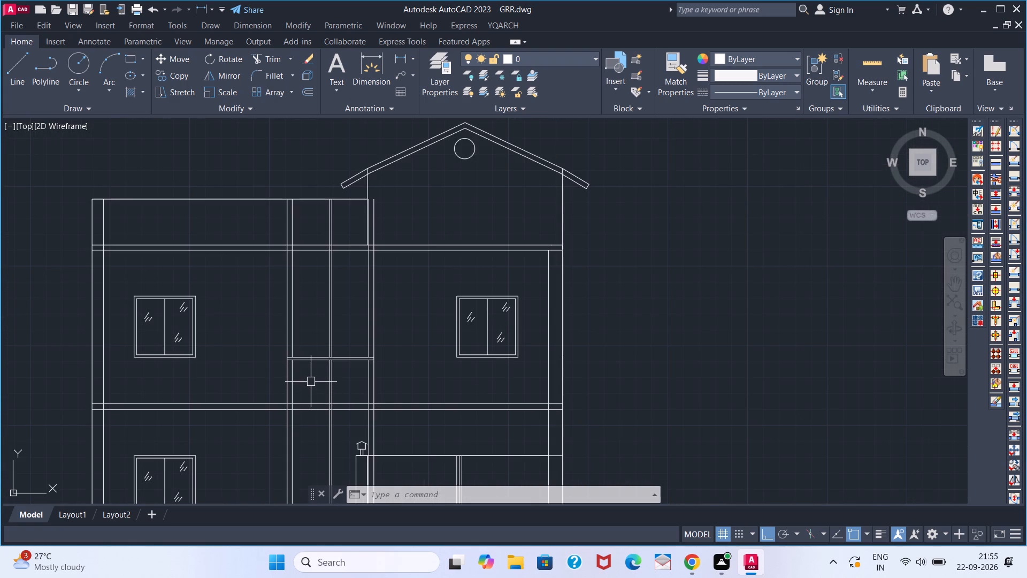
click(154, 312)
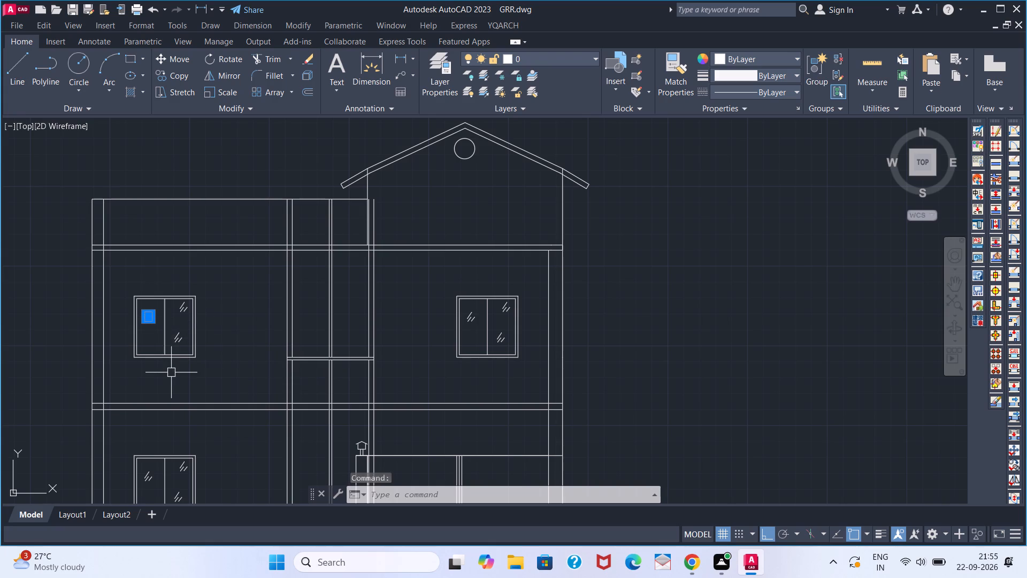
key(c)
key(o)
key(Return)
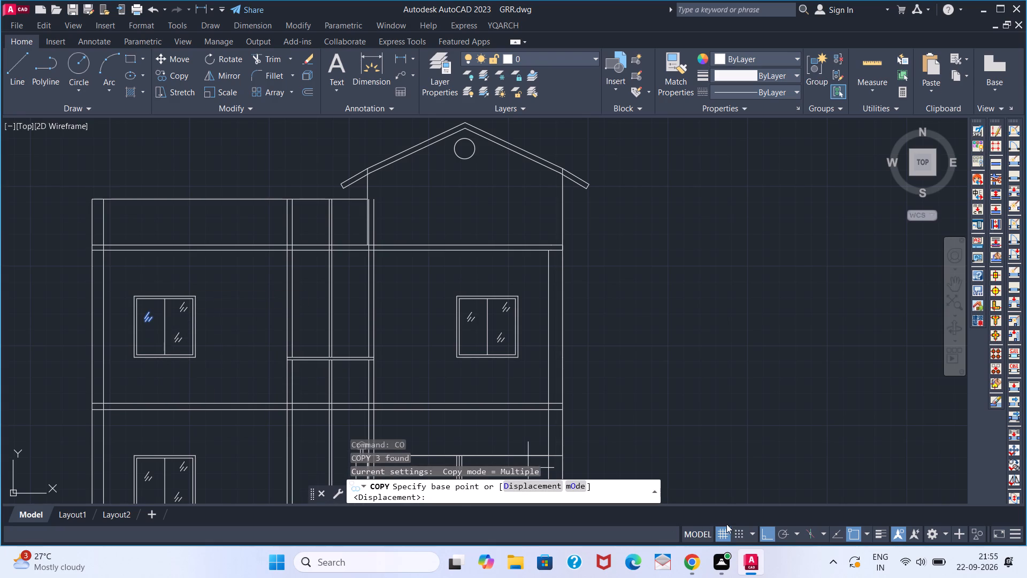
click(761, 534)
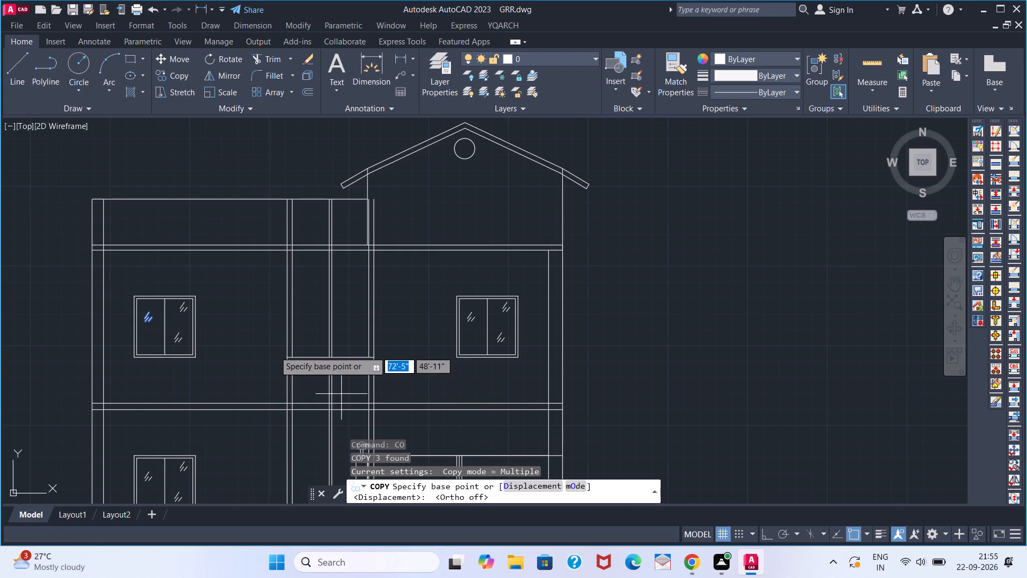
click(142, 320)
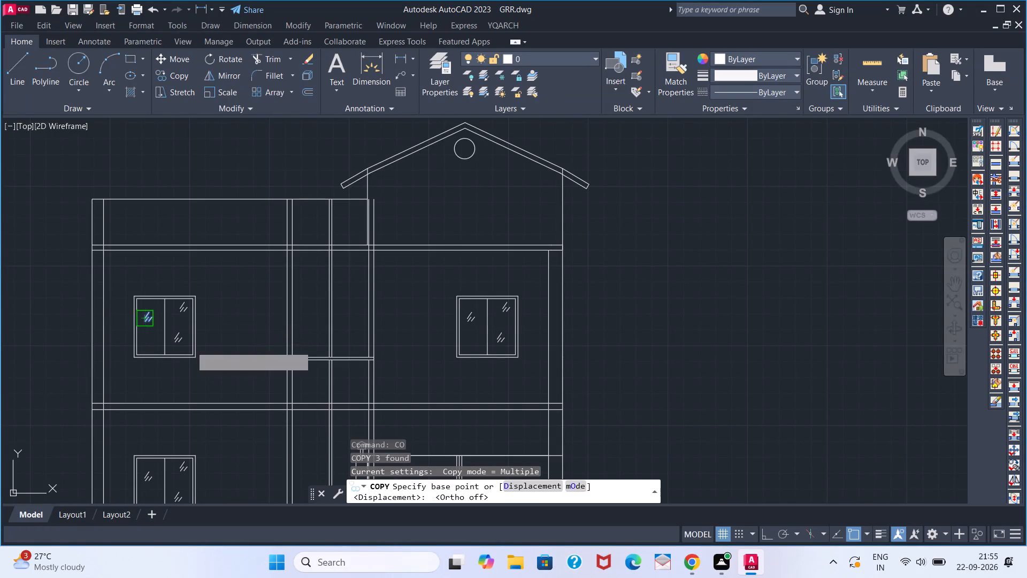
click(317, 372)
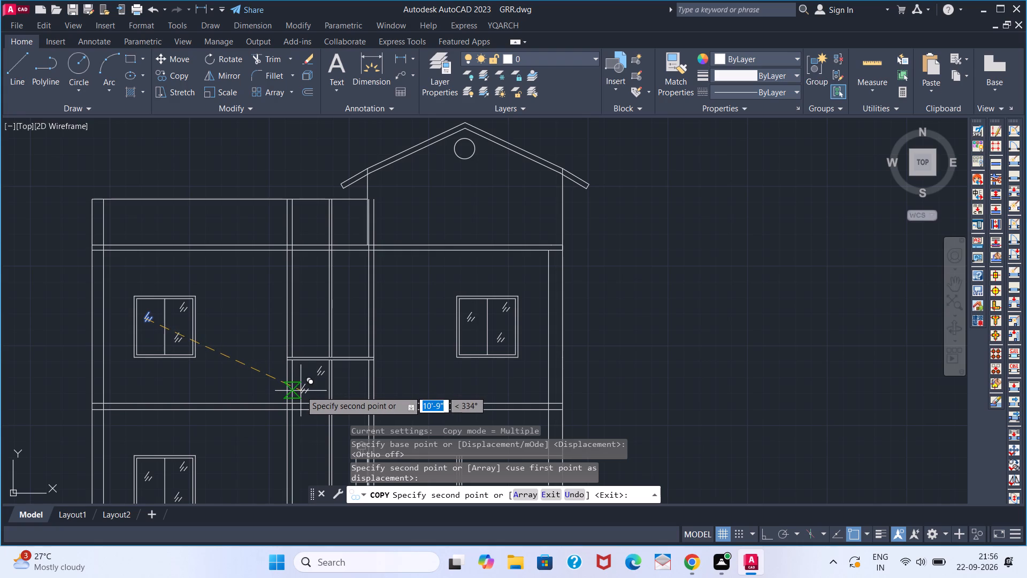
scroll(301, 393, up, 2)
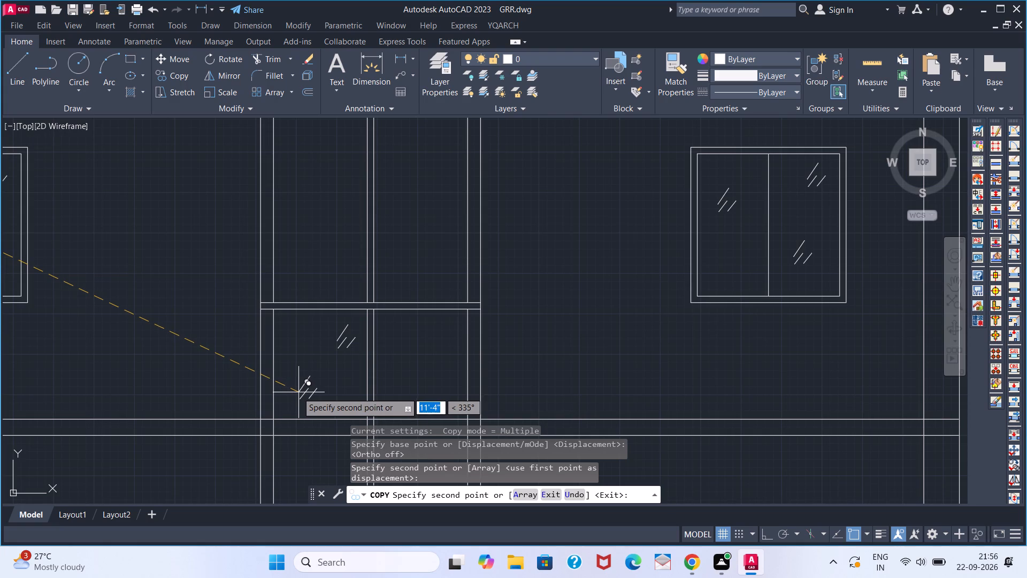
click(296, 392)
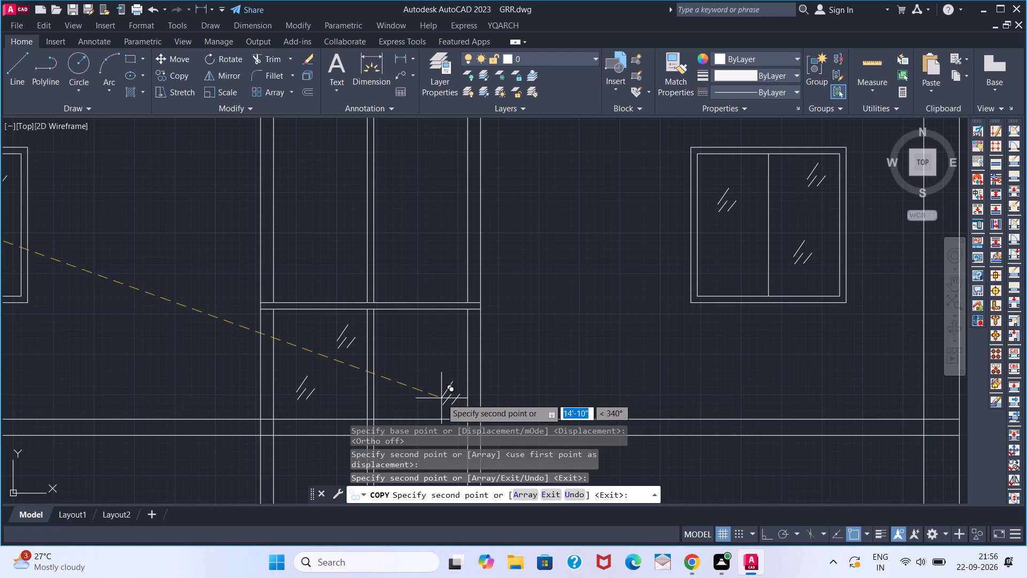
click(438, 402)
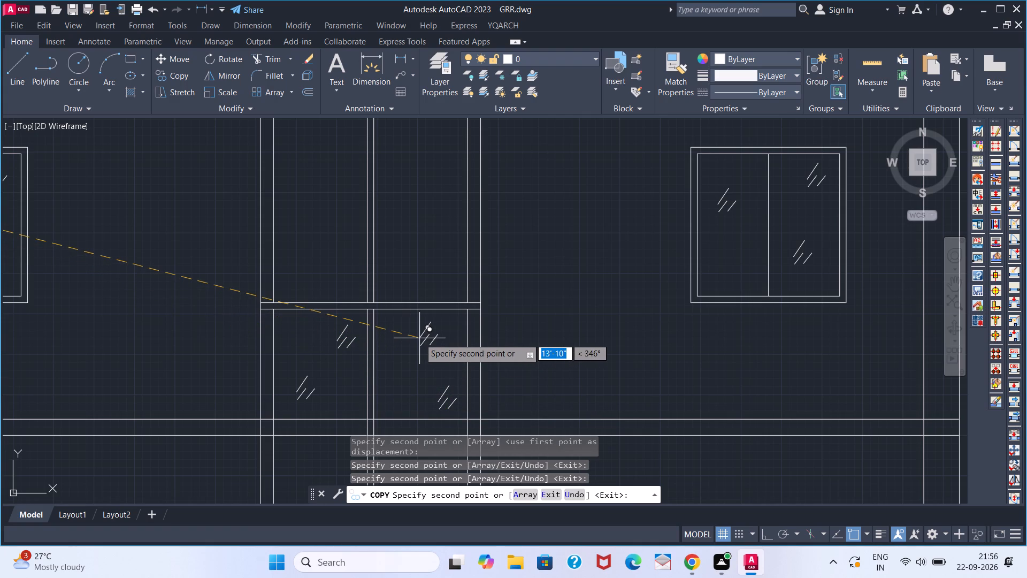
key(ctrl+z)
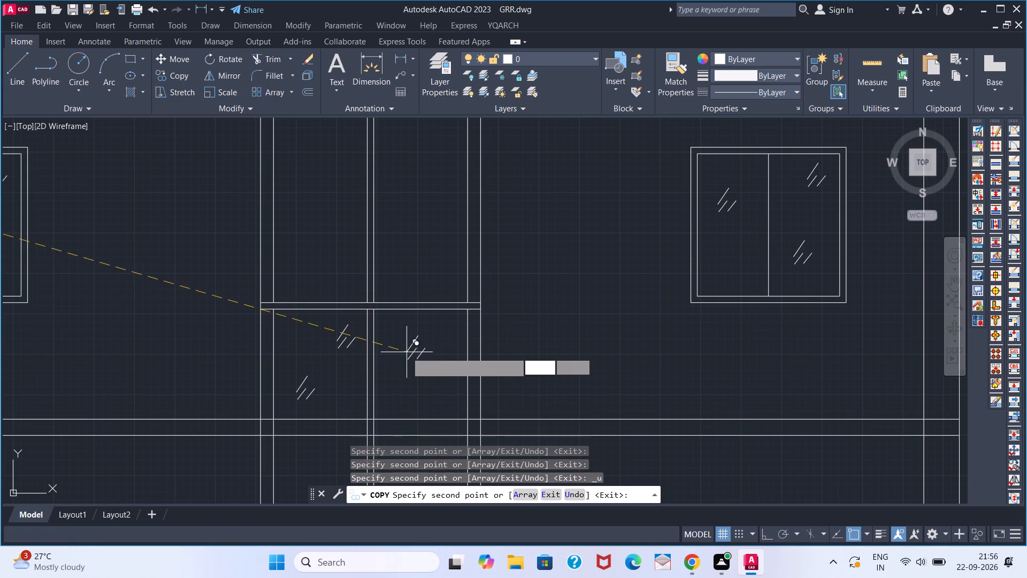
click(393, 392)
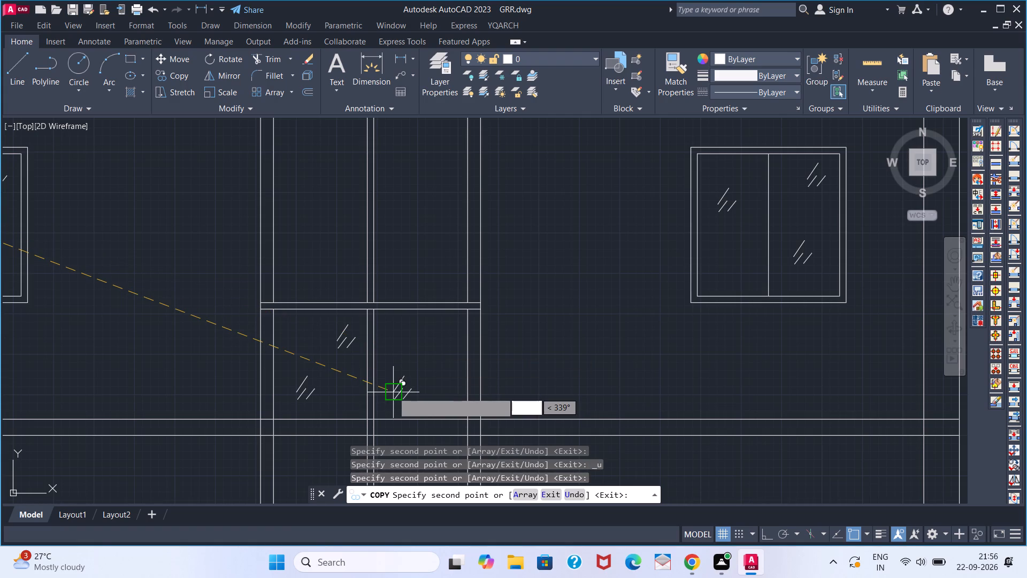
click(434, 338)
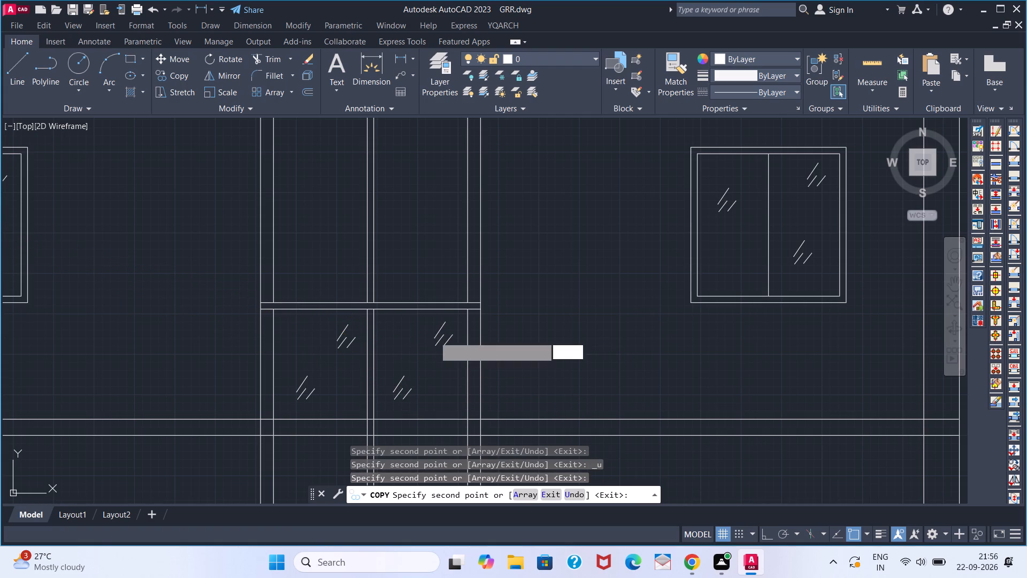
key(Escape)
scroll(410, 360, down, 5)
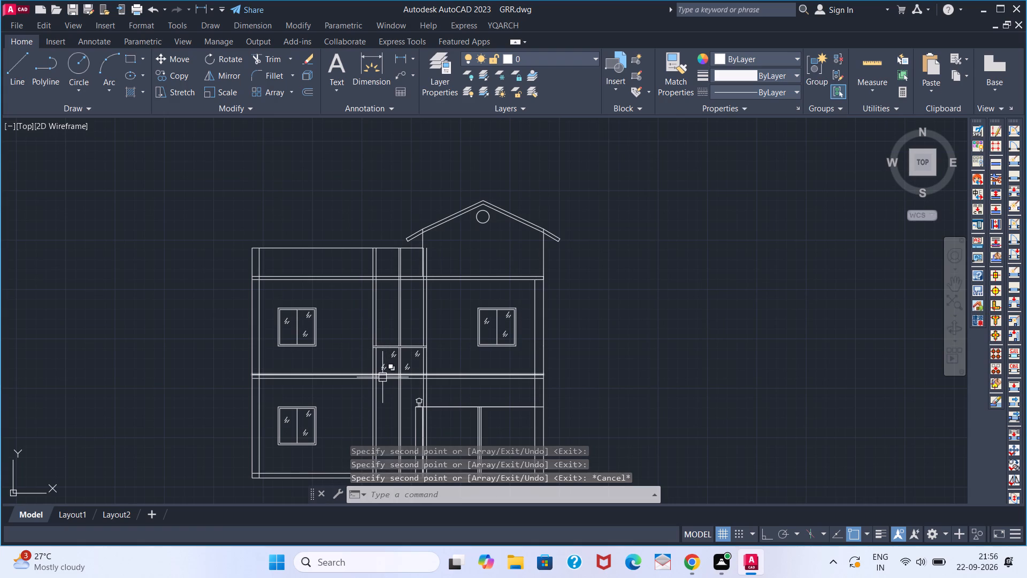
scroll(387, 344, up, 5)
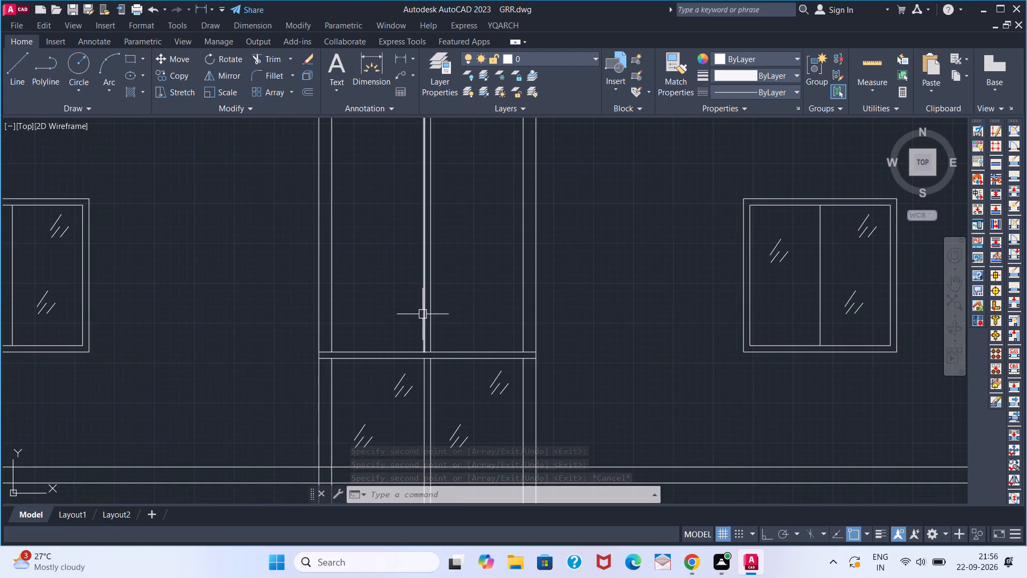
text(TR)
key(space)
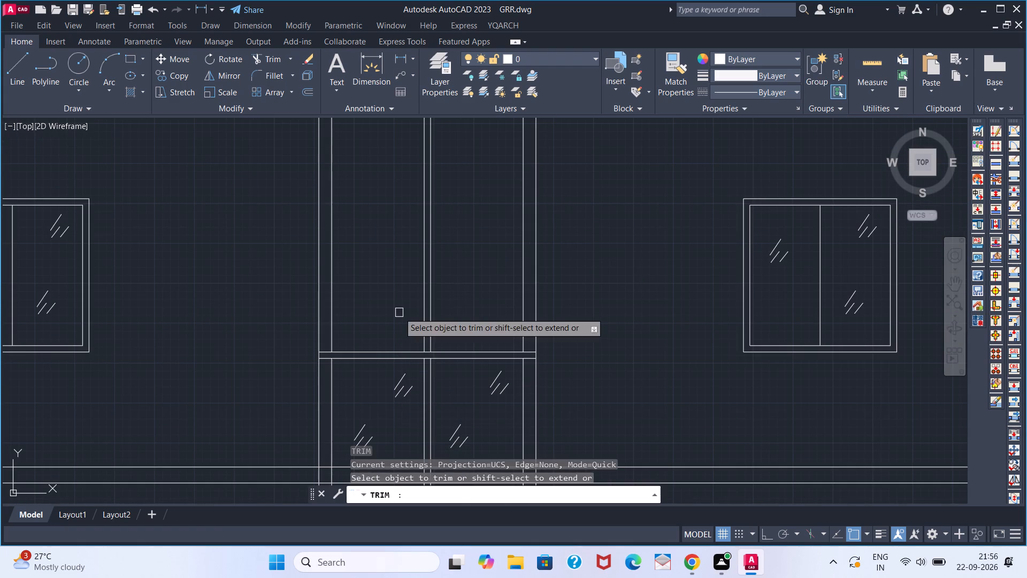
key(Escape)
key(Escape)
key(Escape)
Erase the two central mullion lines above the sill band.
click(448, 303)
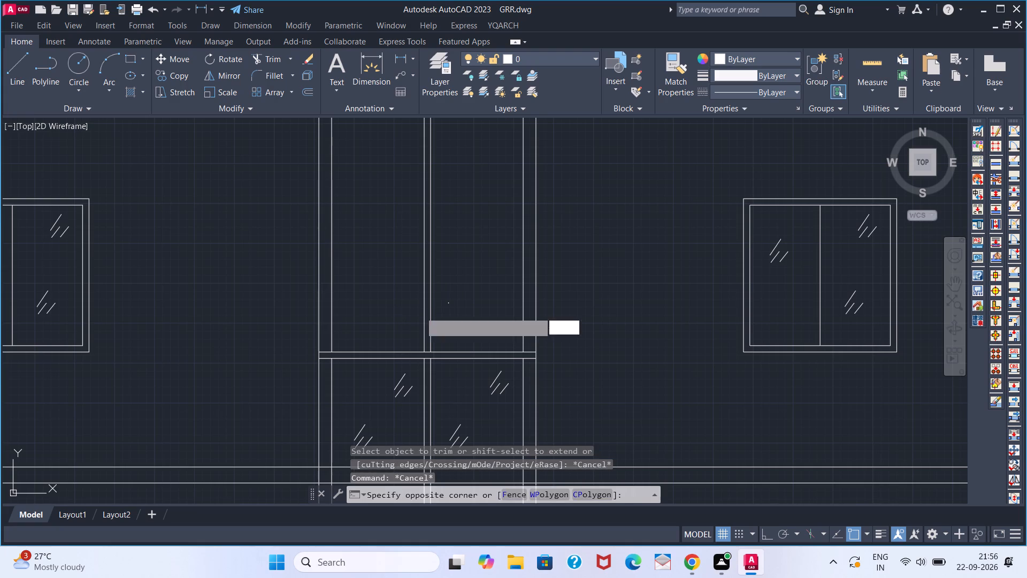
click(409, 320)
key(Delete)
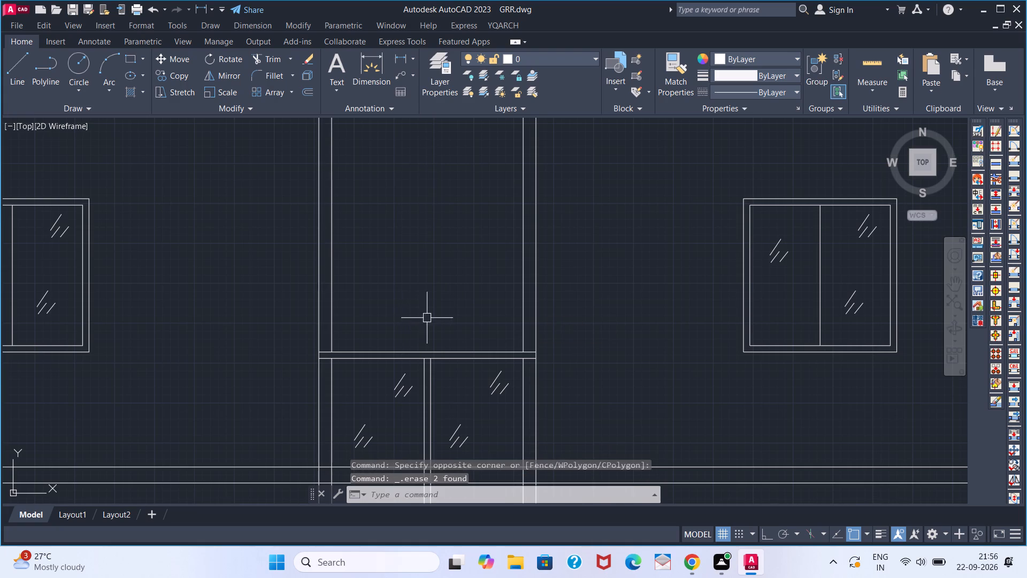
Trim both lines of the central opening's east double vertical inside the horizontal band above the upper windows.
scroll(428, 318, down, 2)
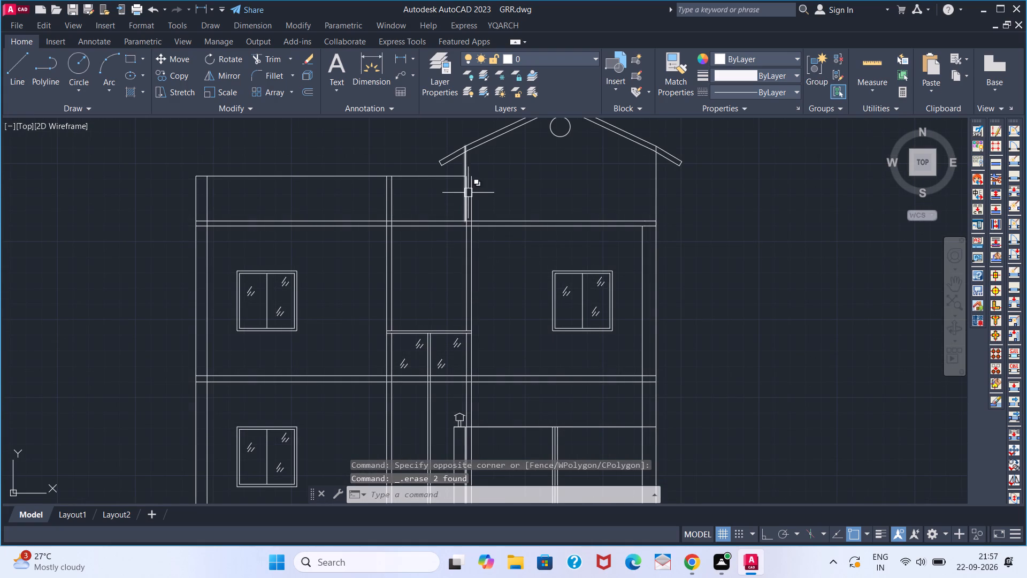
scroll(447, 185, up, 3)
scroll(457, 166, down, 1)
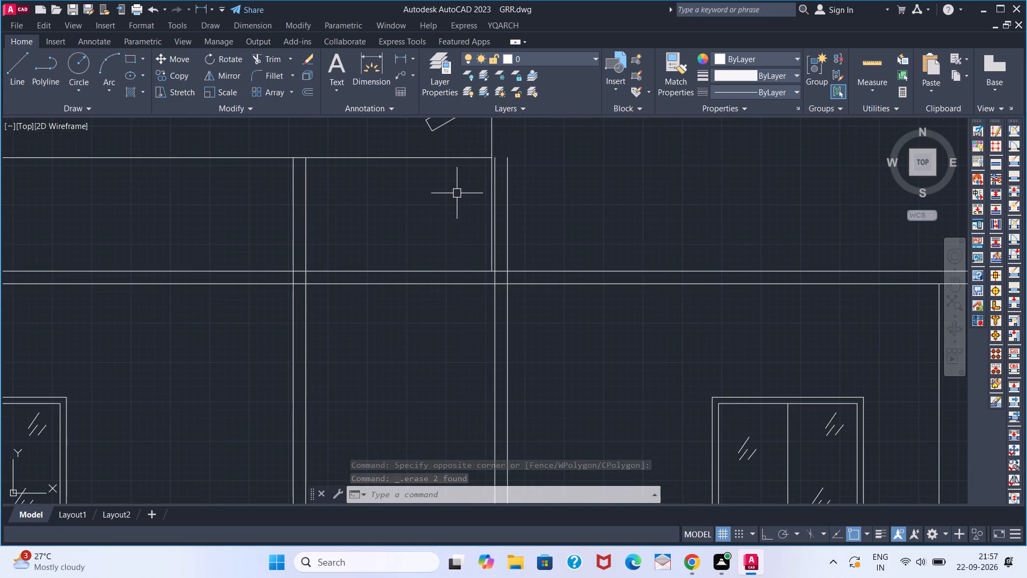
scroll(469, 218, down, 1)
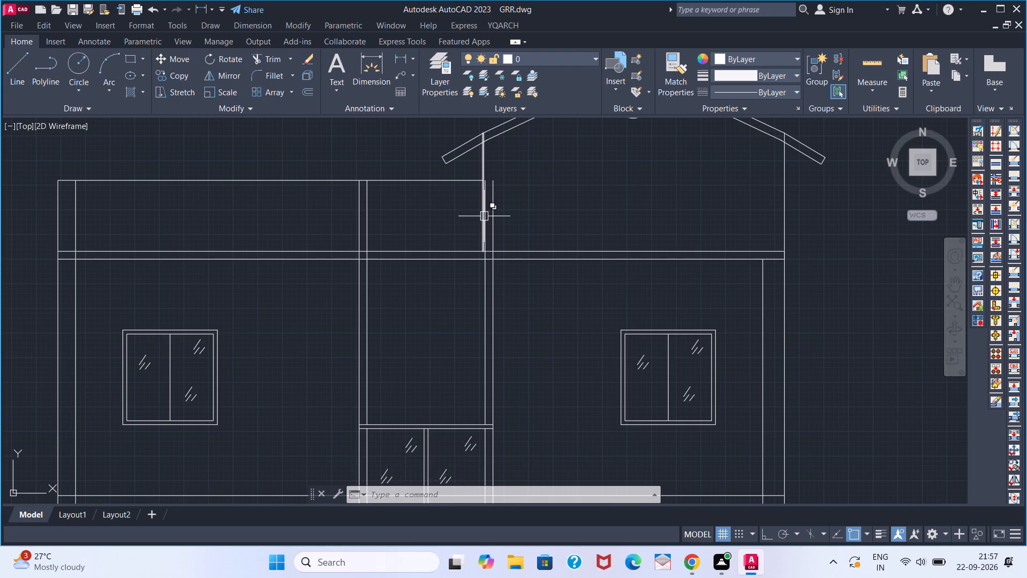
text(TR)
key(space)
scroll(485, 220, up, 3)
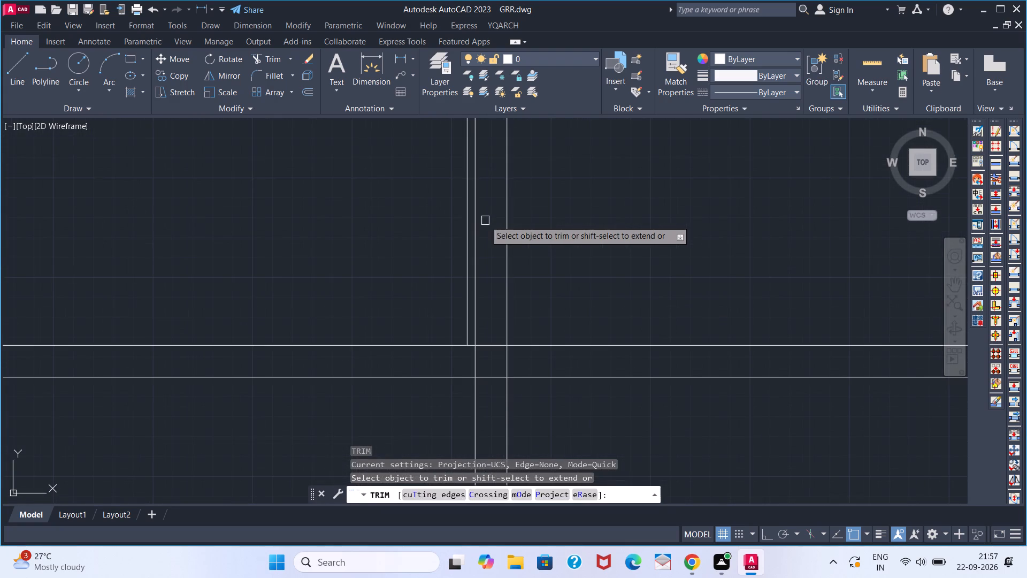
click(504, 354)
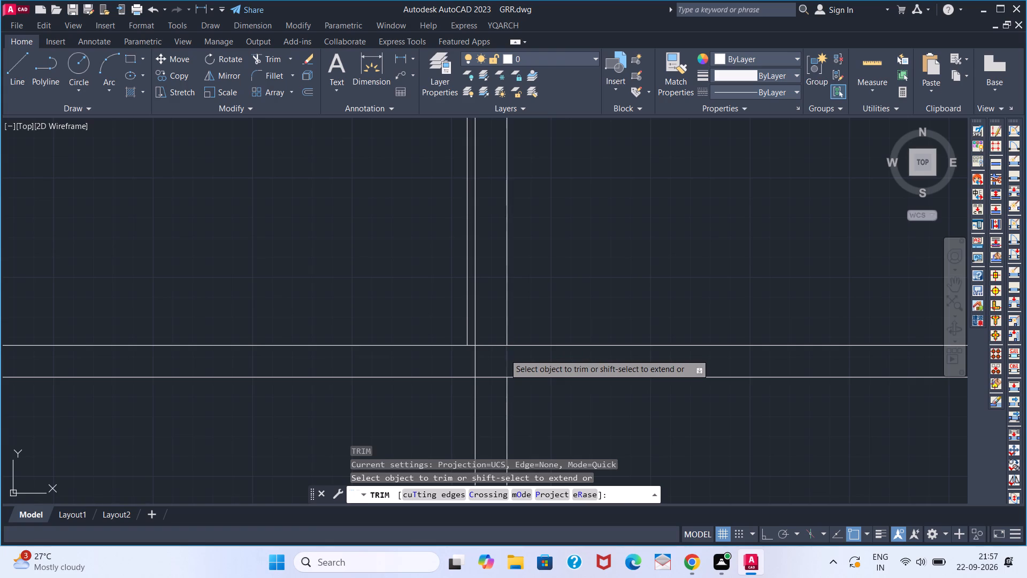
click(472, 361)
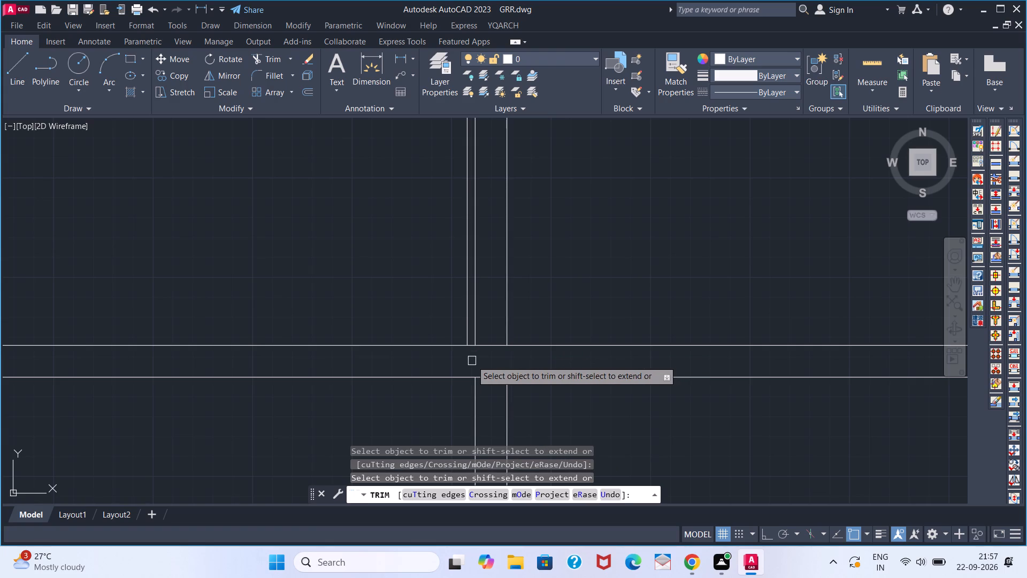
key(space)
Erase the two leftover lines of the east double vertical above the upper band, beside the gable wall.
scroll(477, 351, down, 3)
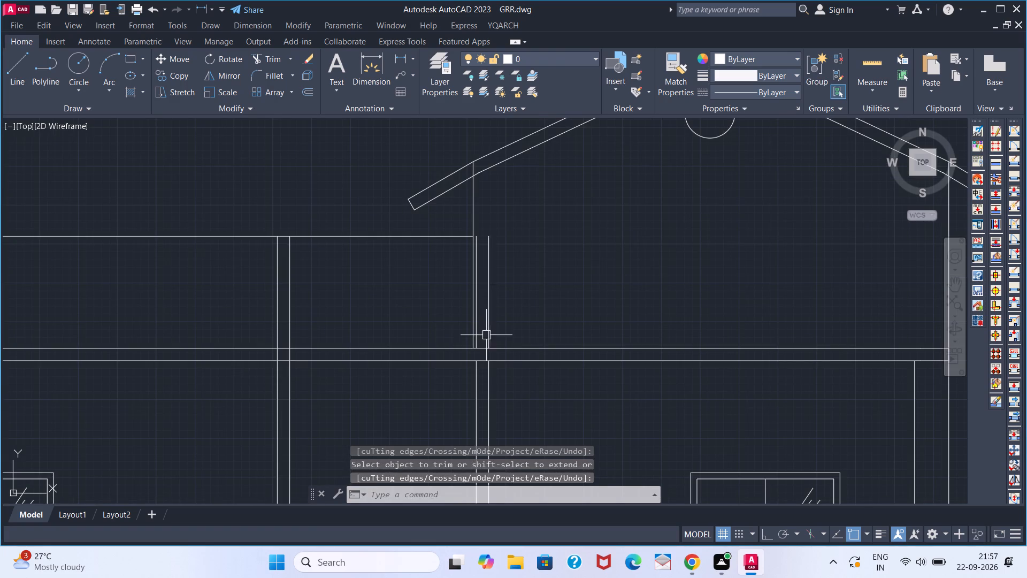
click(487, 330)
click(479, 326)
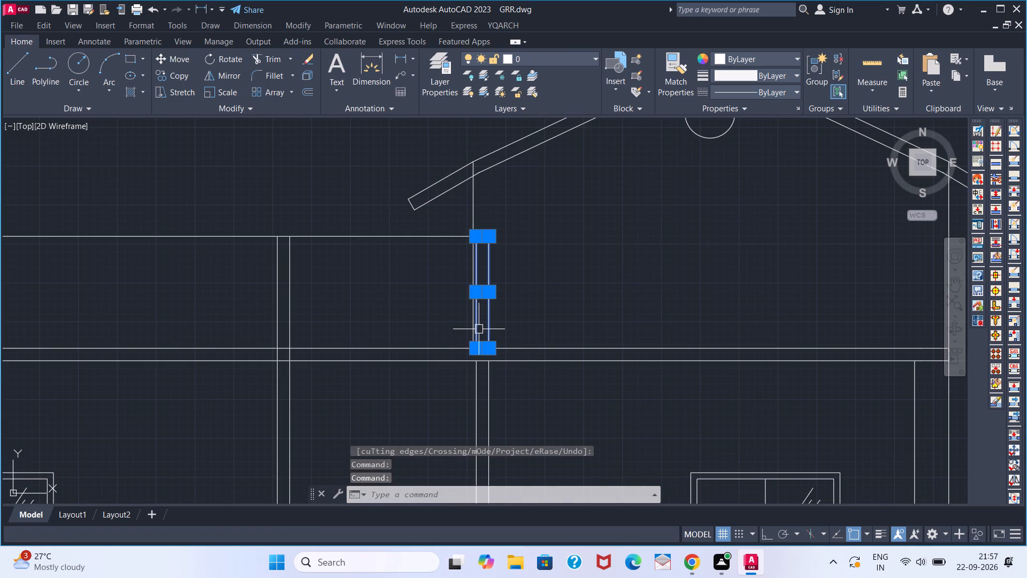
key(Delete)
Trim the opening's west double vertical and the west wall's inner line inside the upper band with one fence.
scroll(472, 332, down, 3)
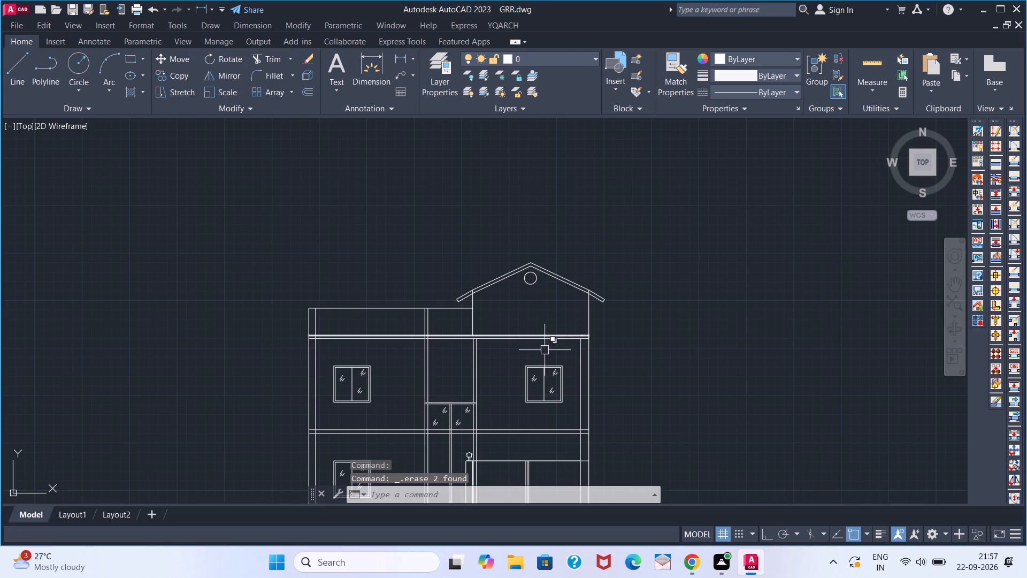
scroll(426, 337, up, 4)
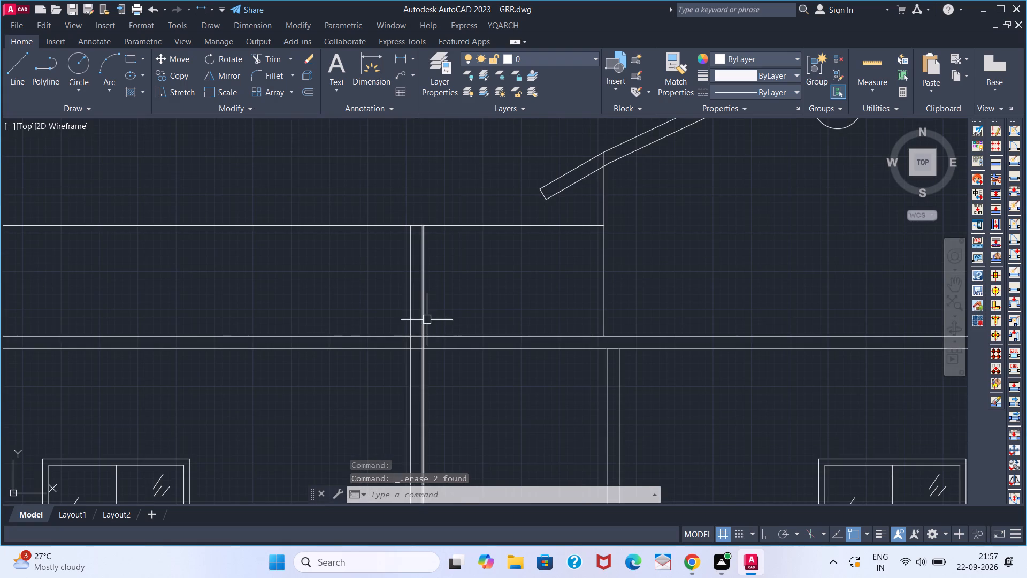
scroll(431, 332, up, 2)
key(t)
text(R)
key(space)
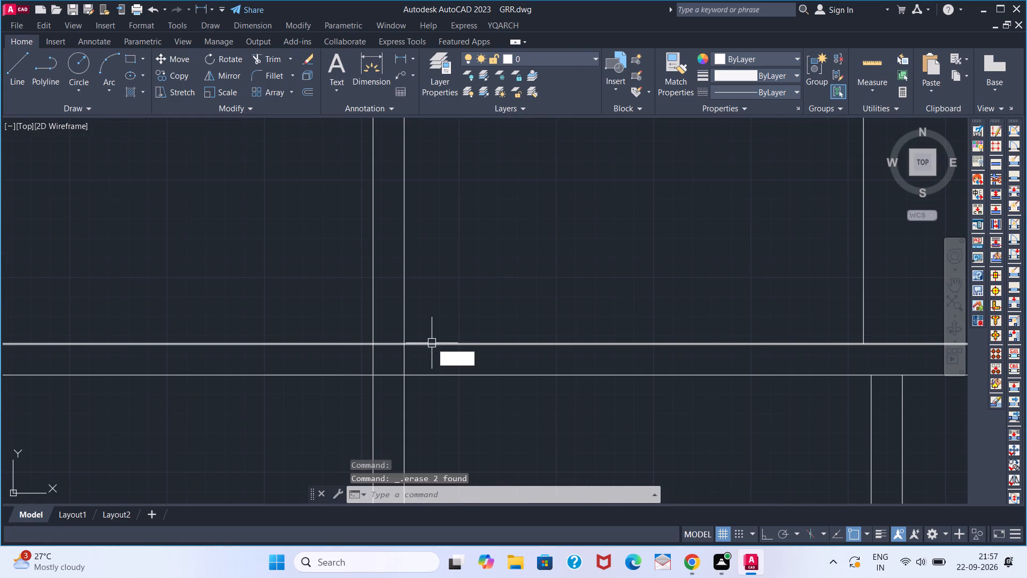
click(430, 368)
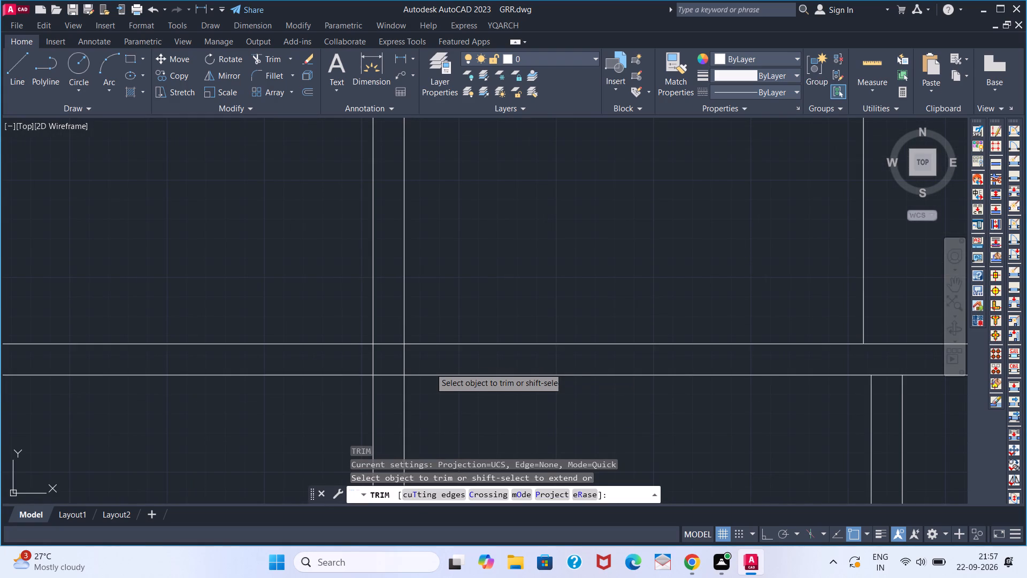
scroll(318, 354, down, 4)
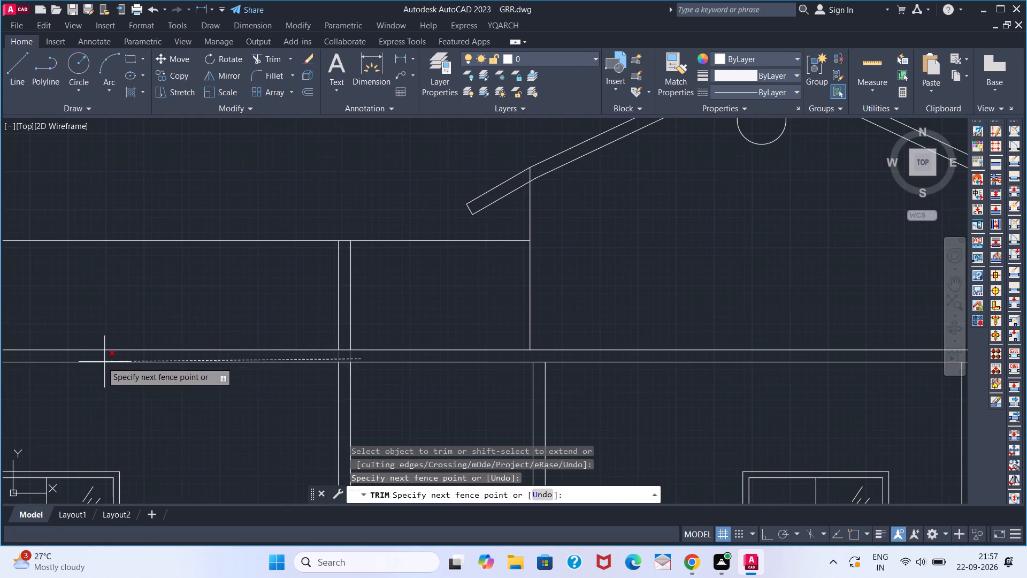
middle_drag(80, 356, 543, 359)
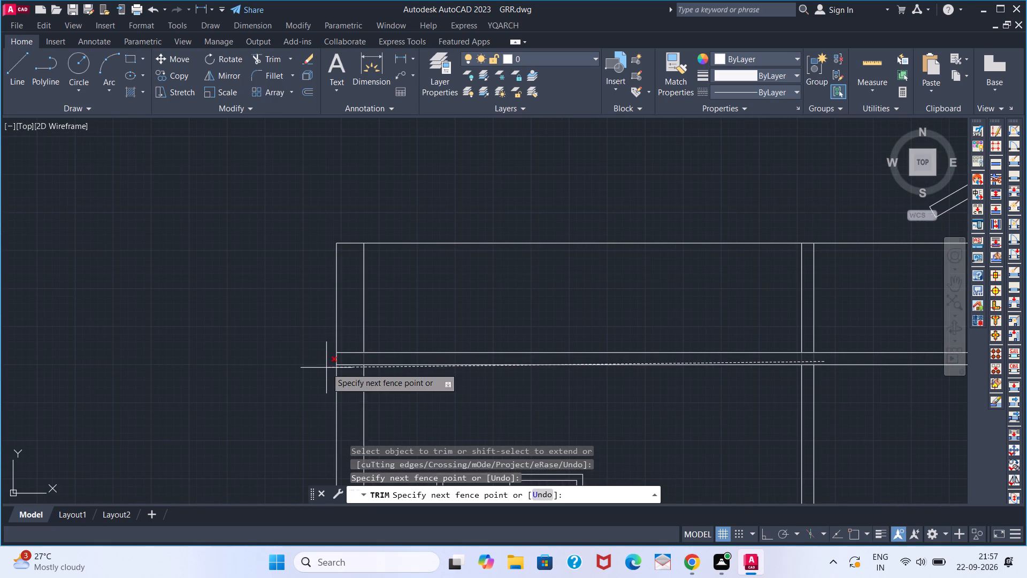
click(357, 362)
key(space)
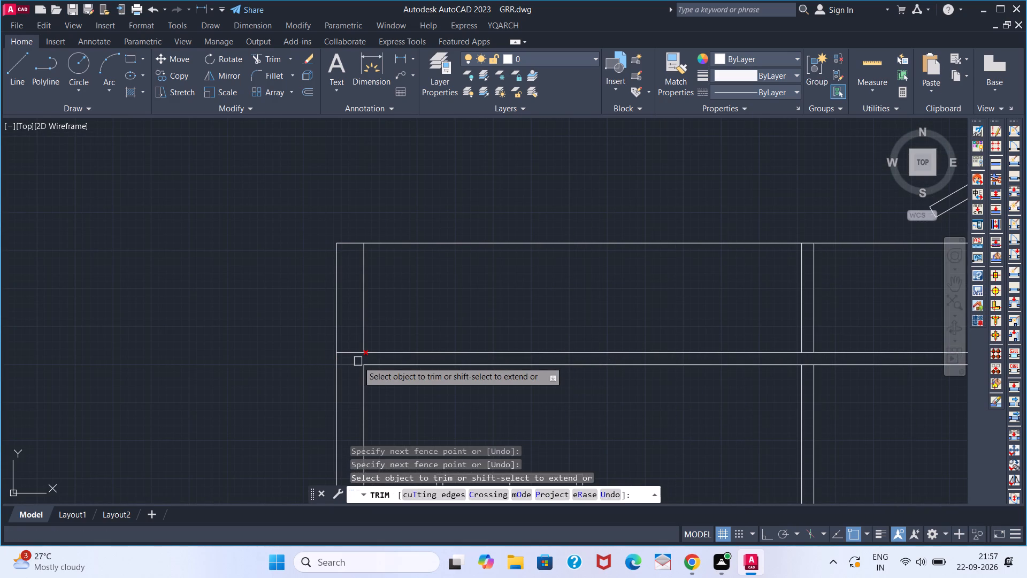
Erase the two leftover lines of the west double vertical in the parapet area above the upper band.
middle_drag(707, 336, 484, 358)
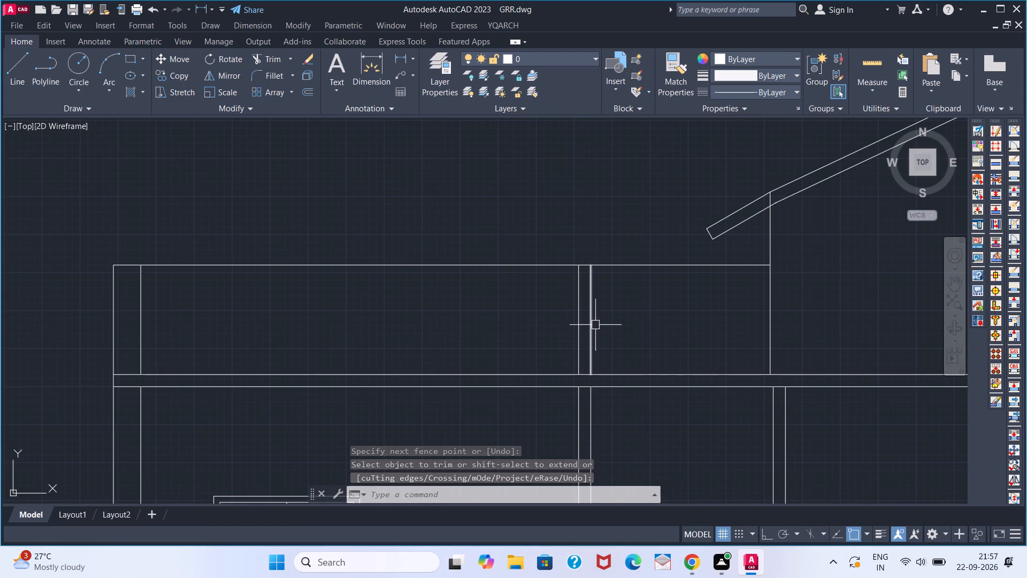
click(596, 325)
click(571, 326)
key(Delete)
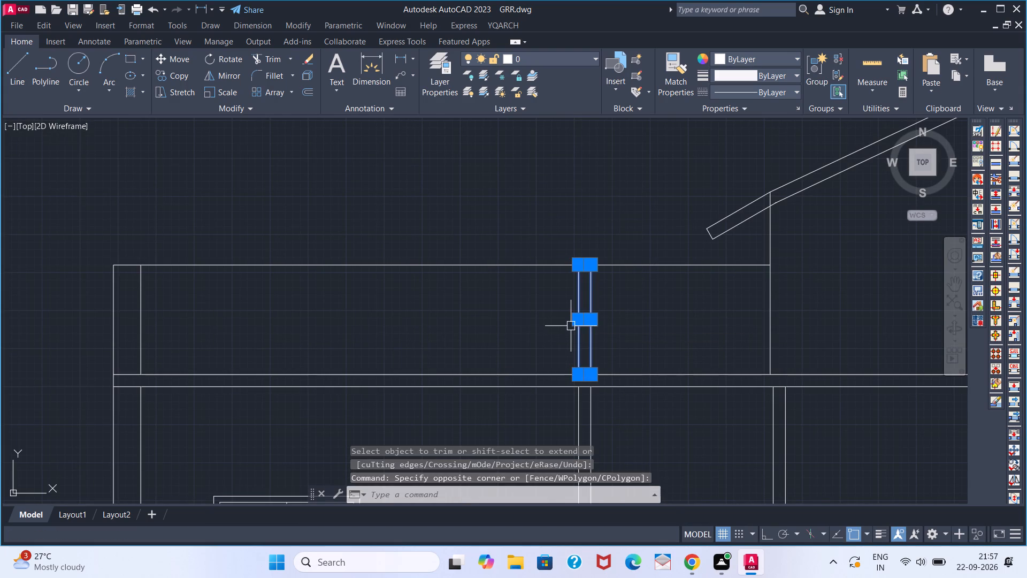
Fence-trim the central opening's double verticals and mullion lines inside the horizontal band between the two storeys.
scroll(556, 330, down, 4)
scroll(550, 377, down, 1)
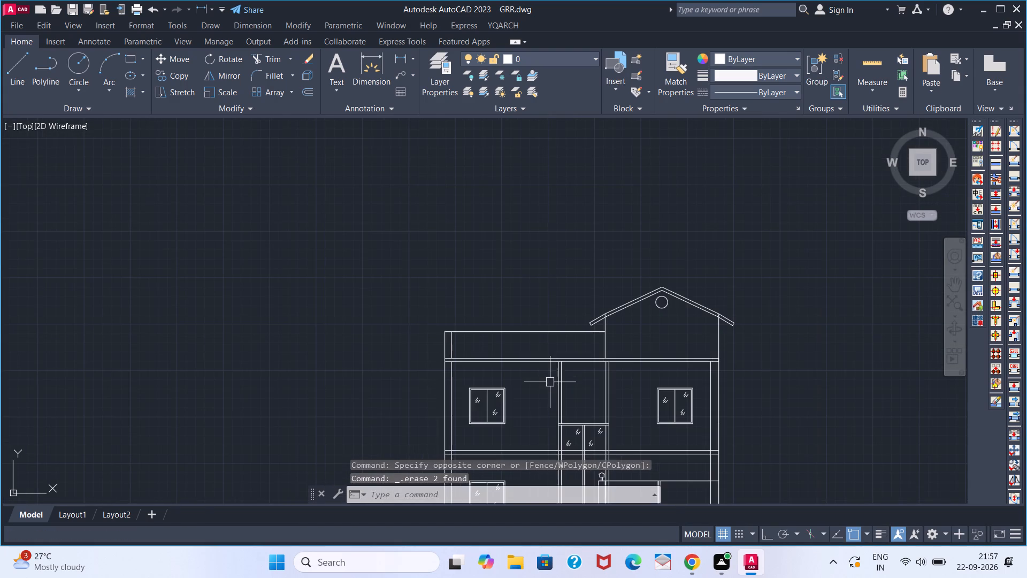
middle_drag(550, 384, 446, 319)
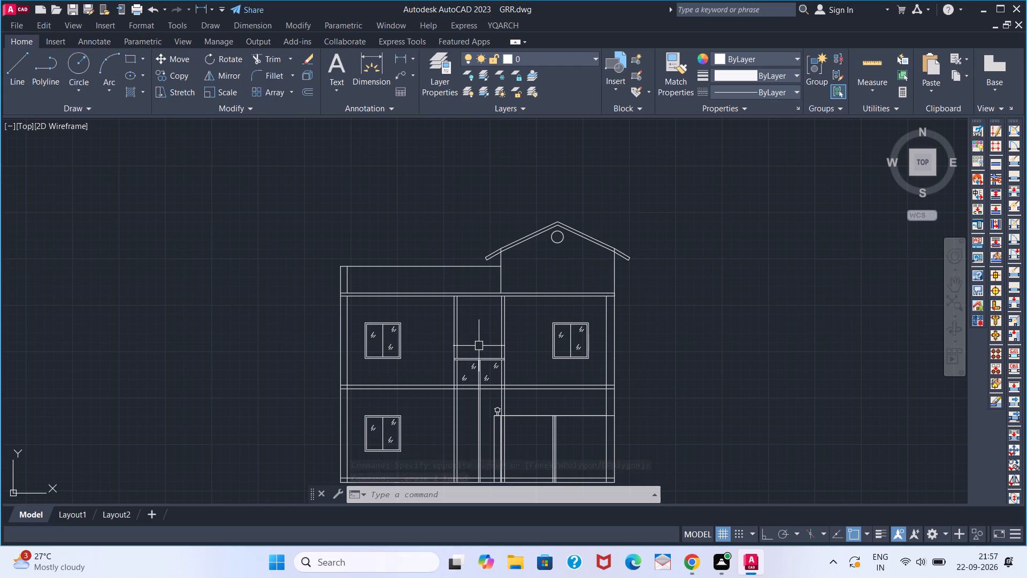
scroll(472, 354, up, 1)
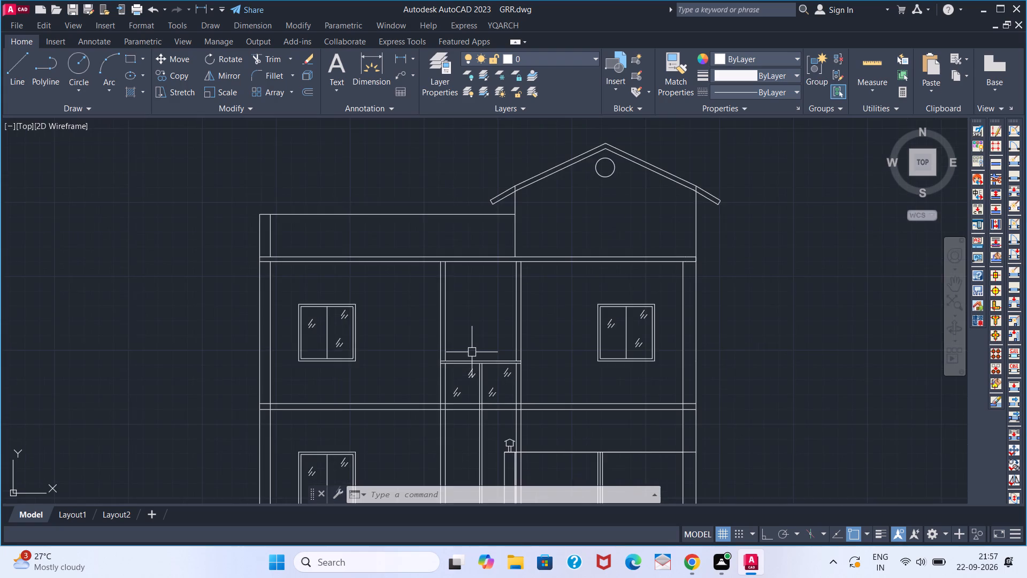
scroll(472, 352, down, 2)
scroll(473, 407, up, 4)
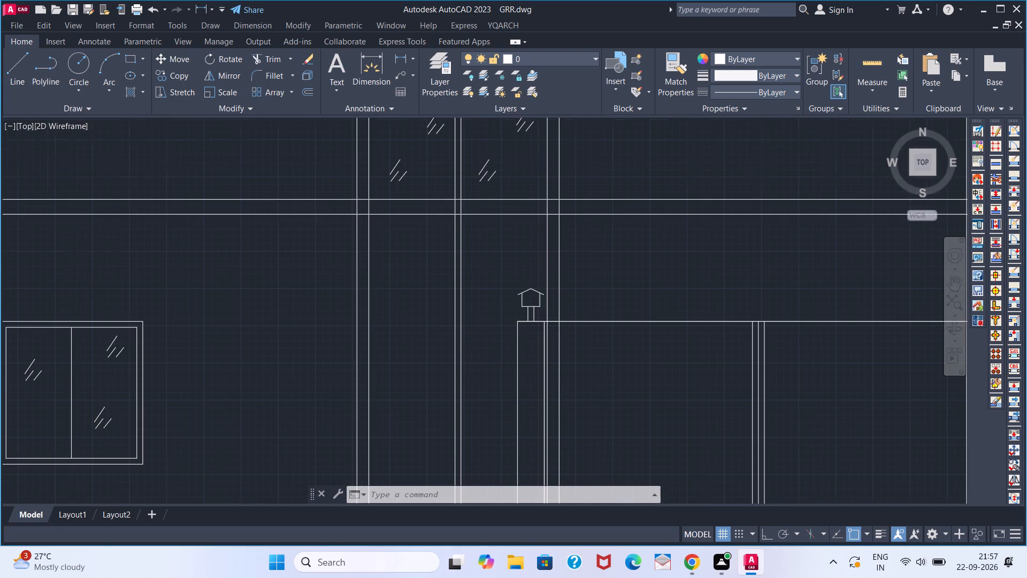
text(TR)
key(space)
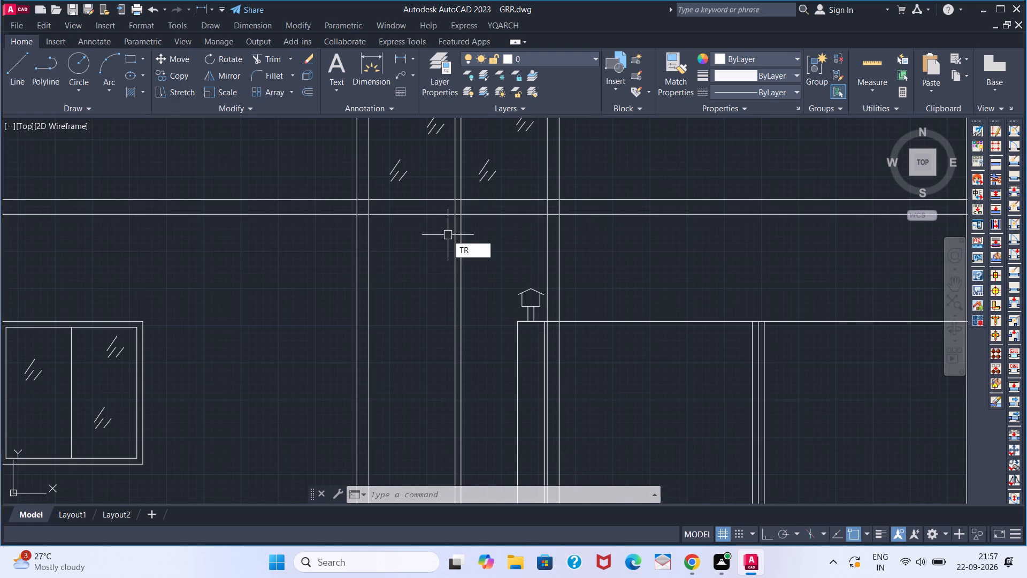
click(285, 208)
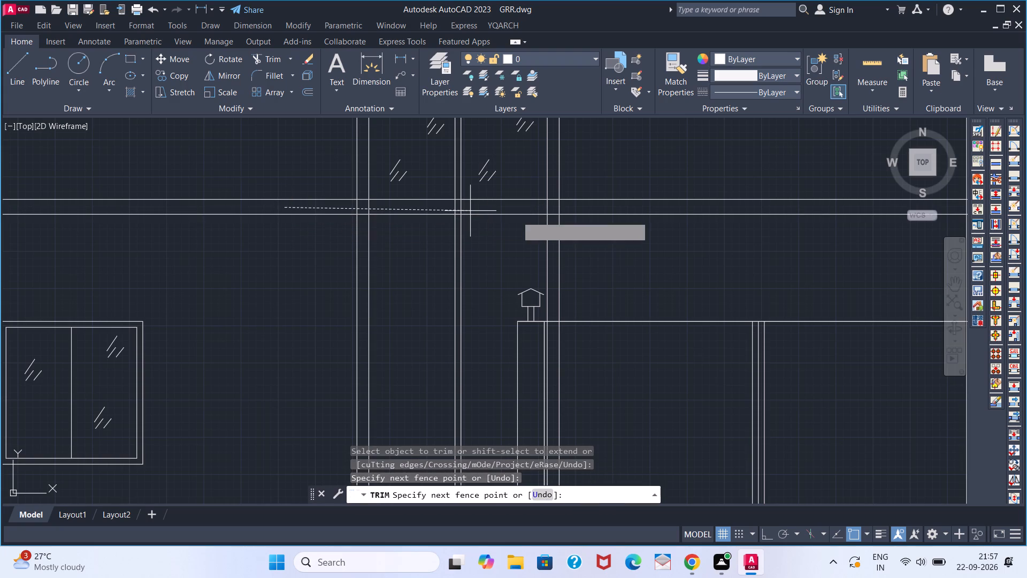
click(622, 206)
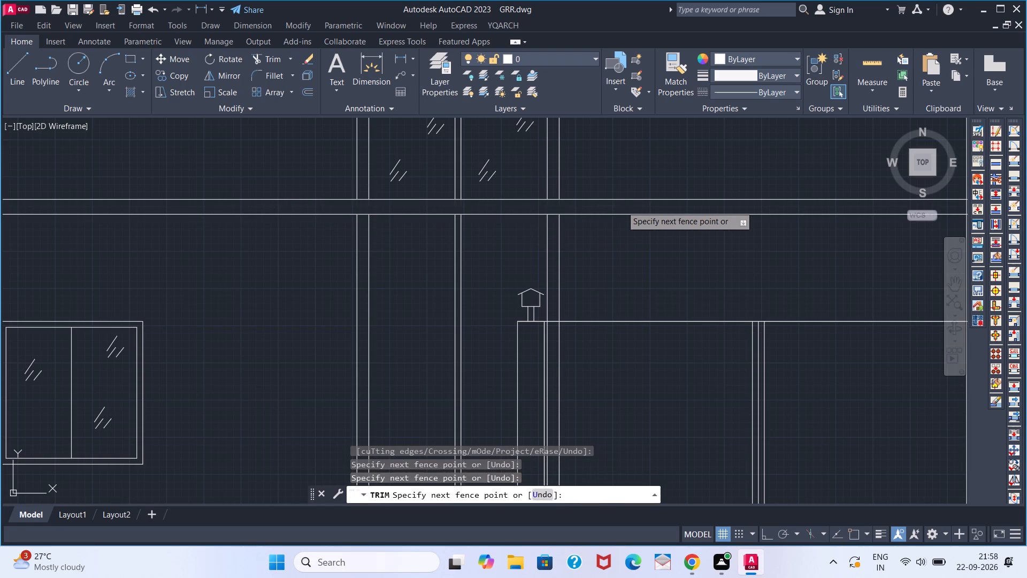
Trim the inner lines of the west and east outer walls inside the band between the two storeys.
scroll(618, 224, down, 3)
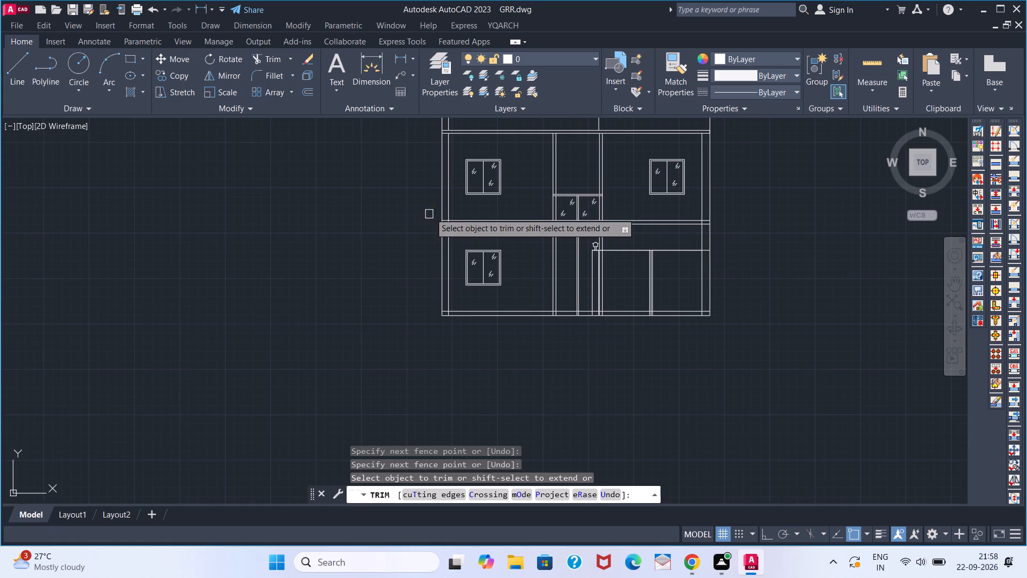
scroll(449, 208, up, 4)
scroll(434, 260, up, 3)
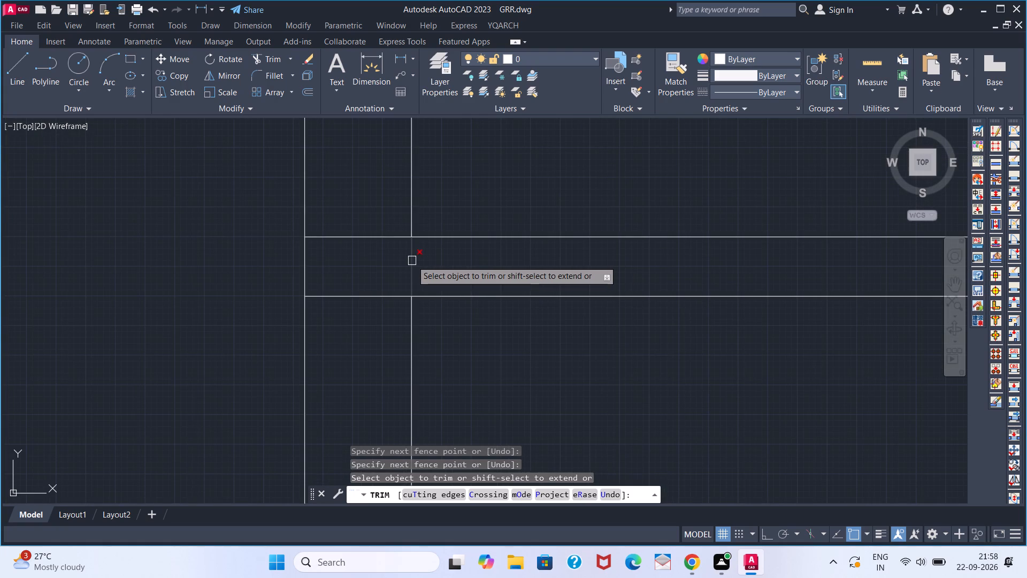
click(411, 260)
scroll(434, 265, down, 4)
scroll(637, 282, down, 1)
scroll(717, 292, down, 1)
middle_click(773, 298)
middle_drag(773, 296, 607, 370)
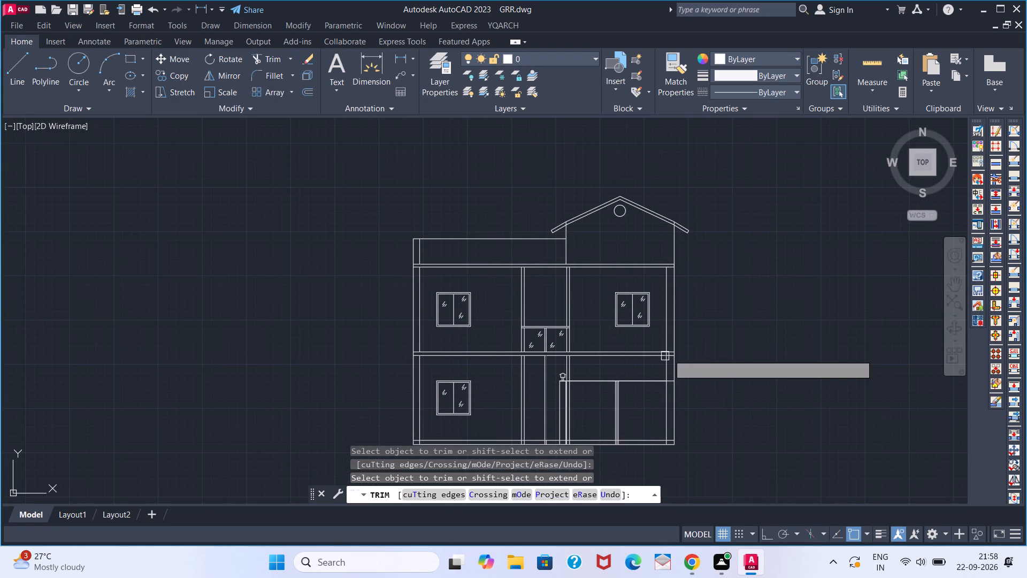
scroll(664, 352, up, 7)
click(641, 398)
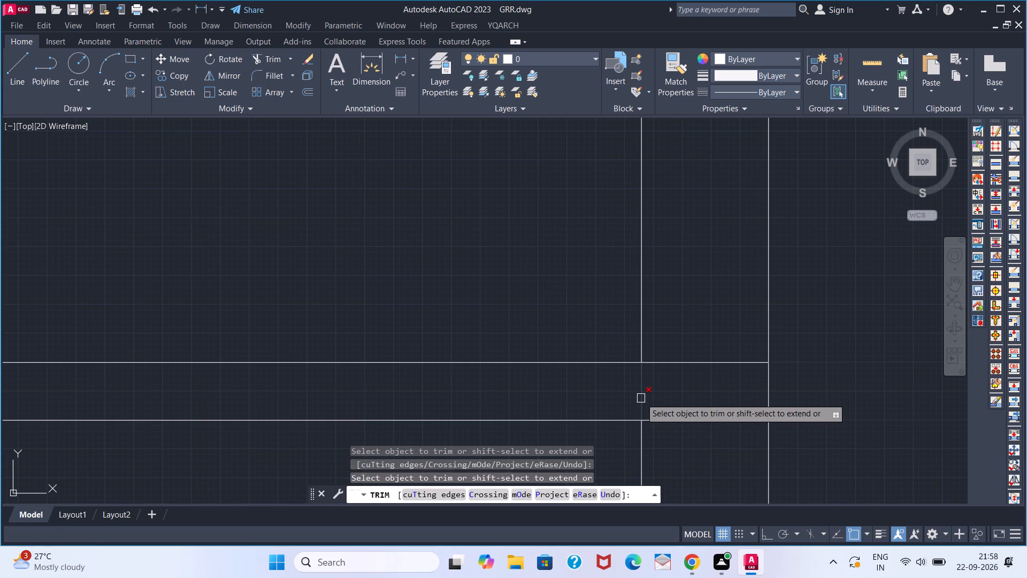
scroll(650, 384, down, 4)
scroll(570, 389, down, 3)
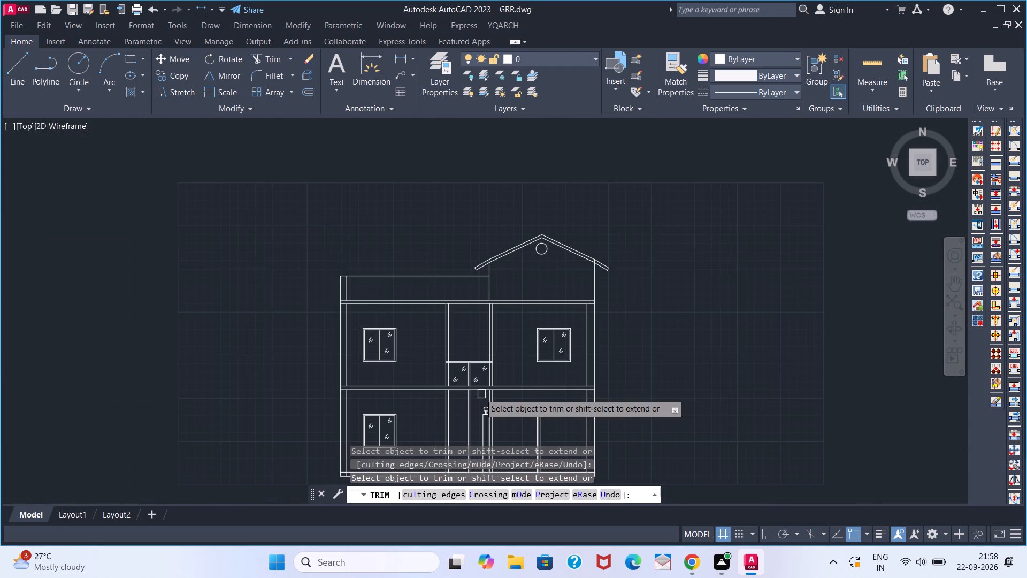
middle_drag(485, 370, 534, 316)
key(space)
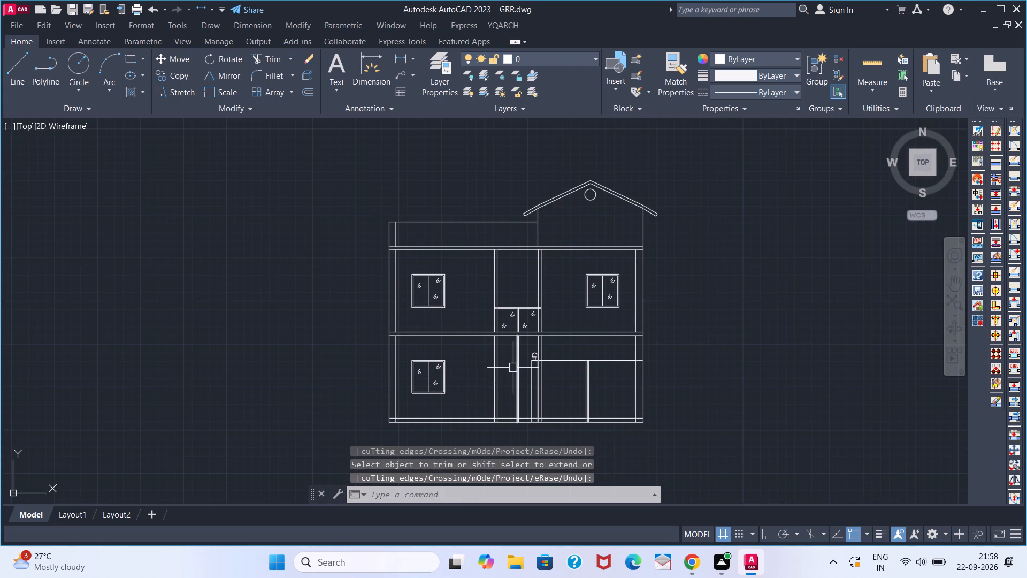
Erase the two central mullion lines below the band between the storeys.
click(524, 353)
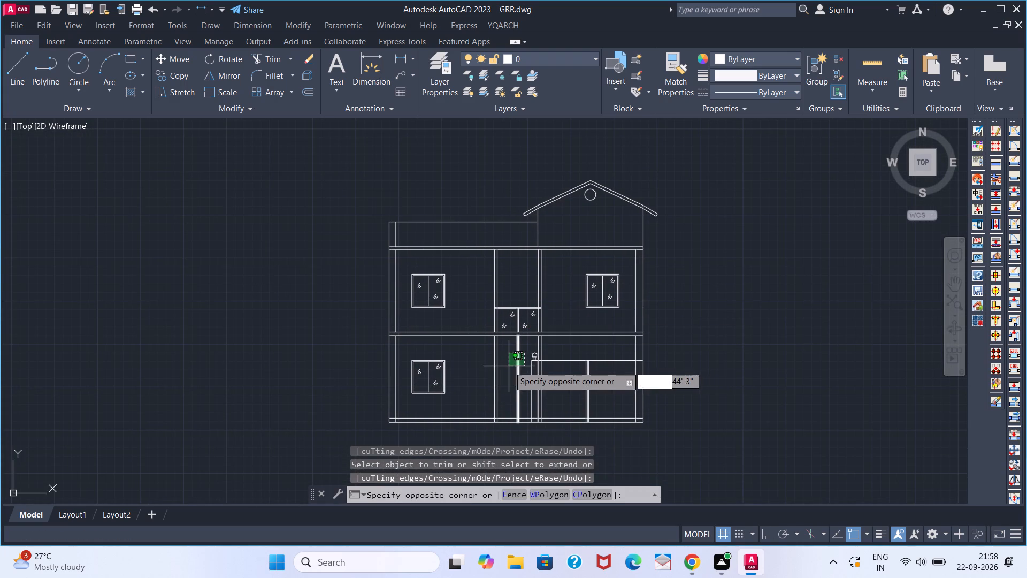
click(509, 366)
key(Delete)
Offset the gabled section's west and east wall lines 4" inward.
scroll(508, 368, down, 2)
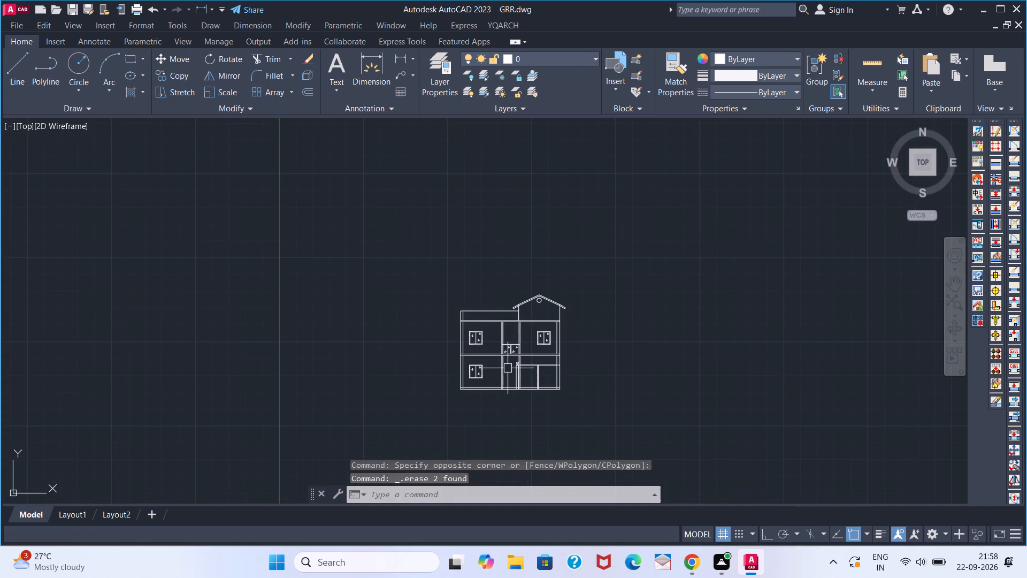
scroll(507, 370, up, 3)
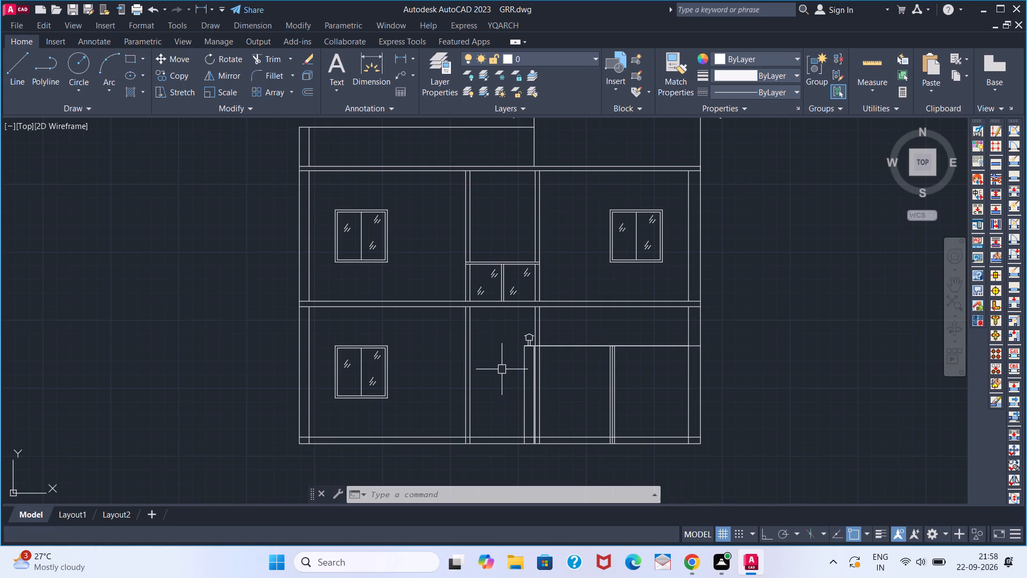
scroll(502, 369, down, 1)
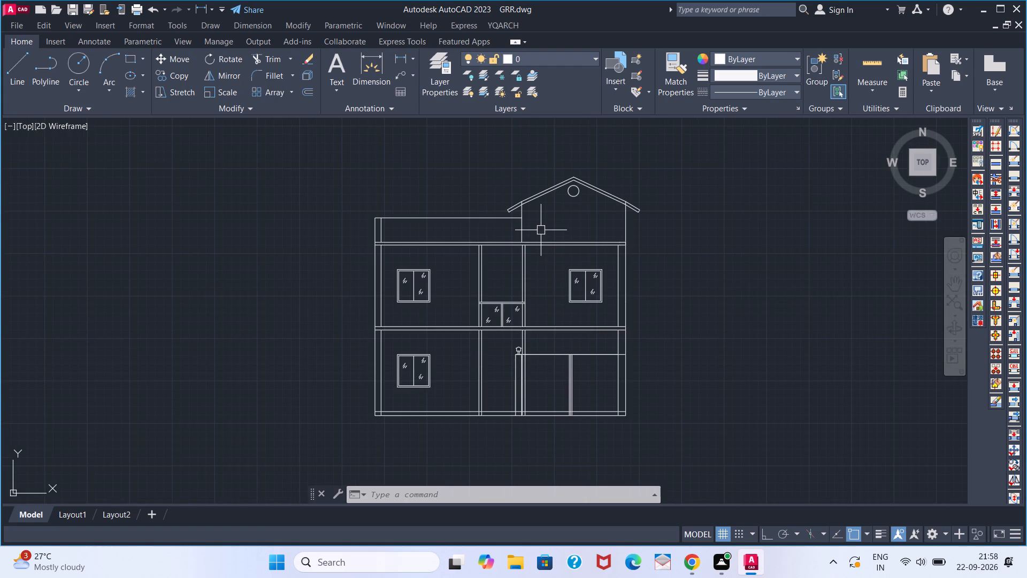
scroll(524, 222, up, 2)
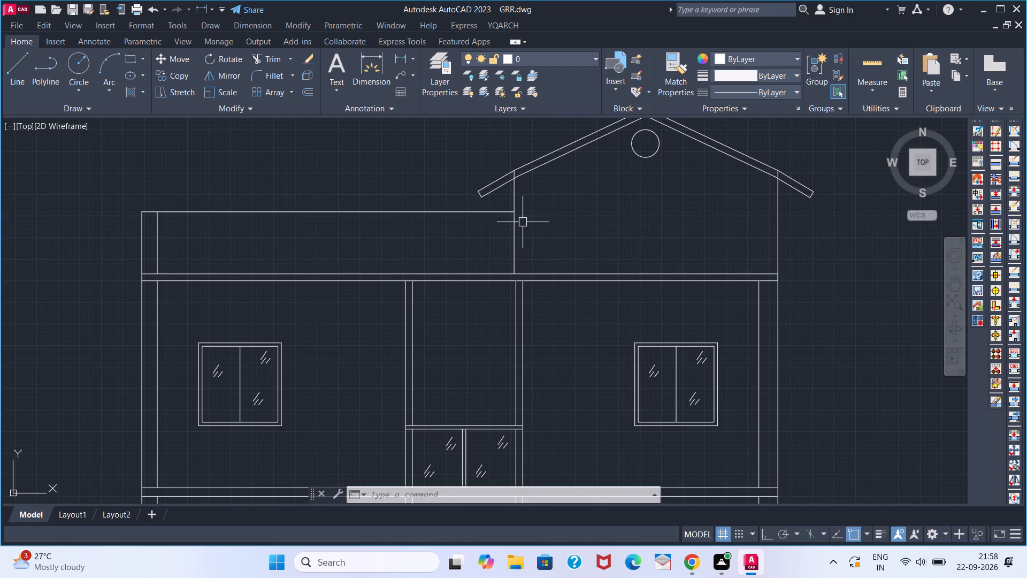
key(o)
key(Return)
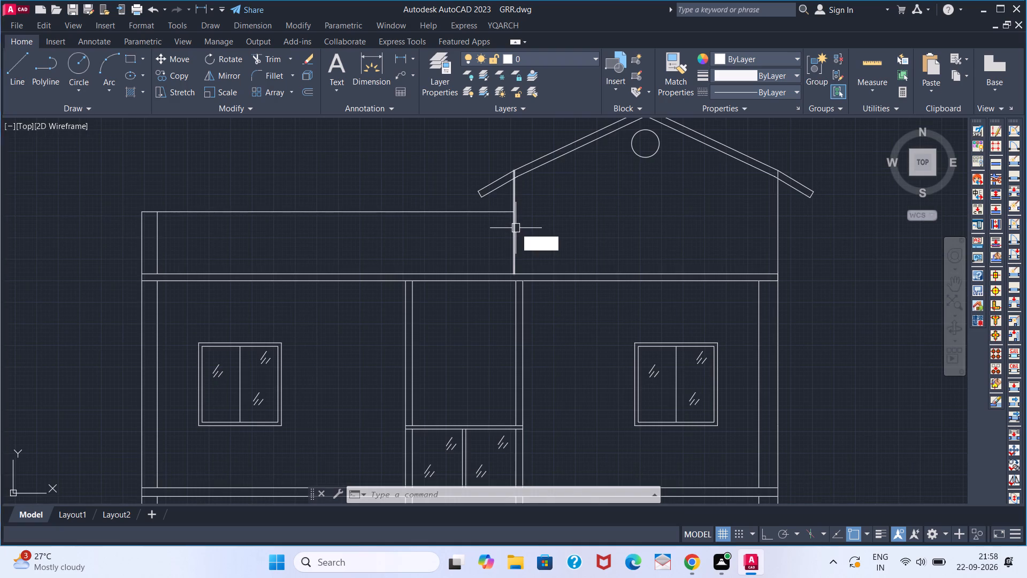
key(4)
key(Return)
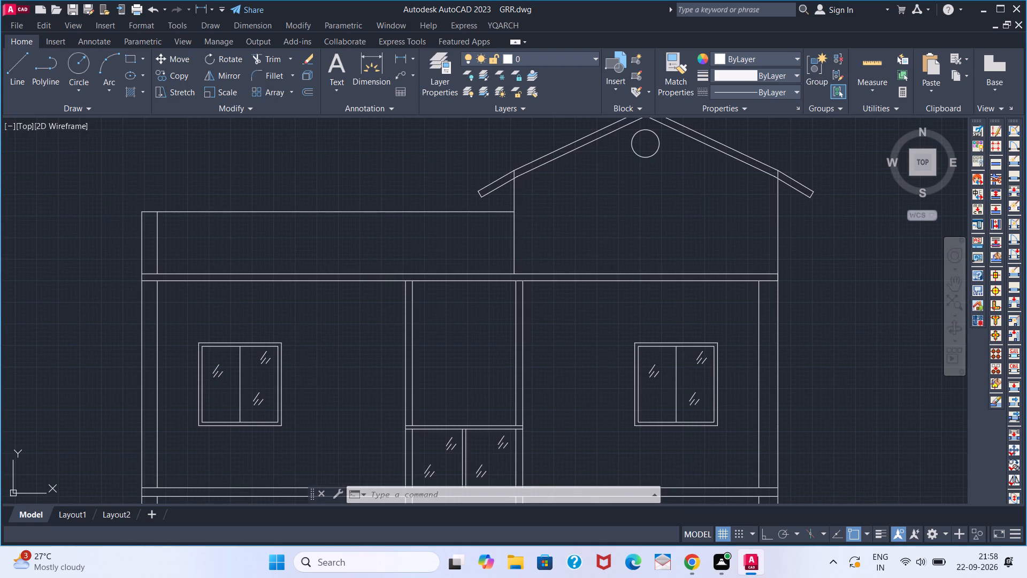
click(515, 252)
click(536, 247)
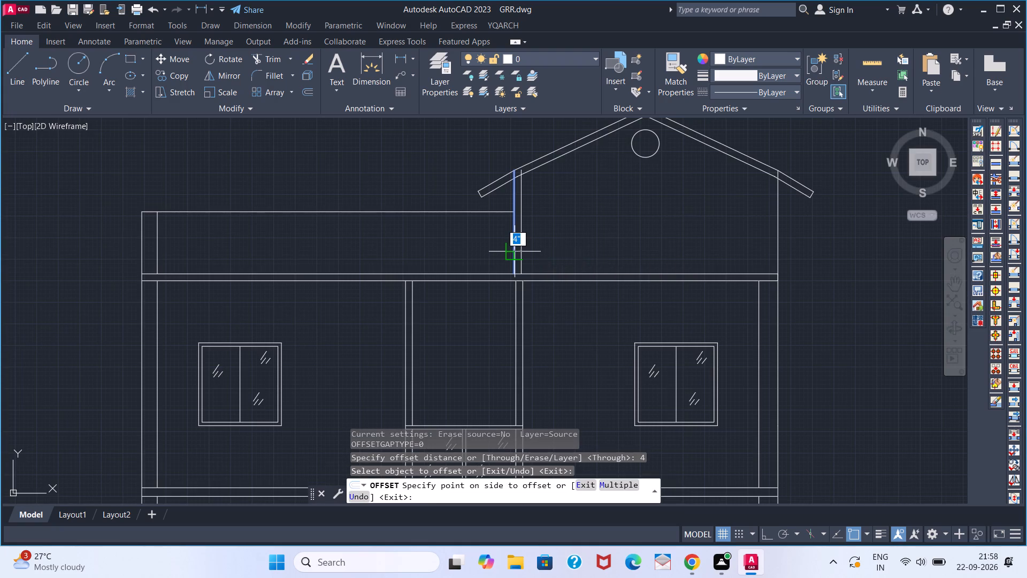
click(774, 233)
click(732, 234)
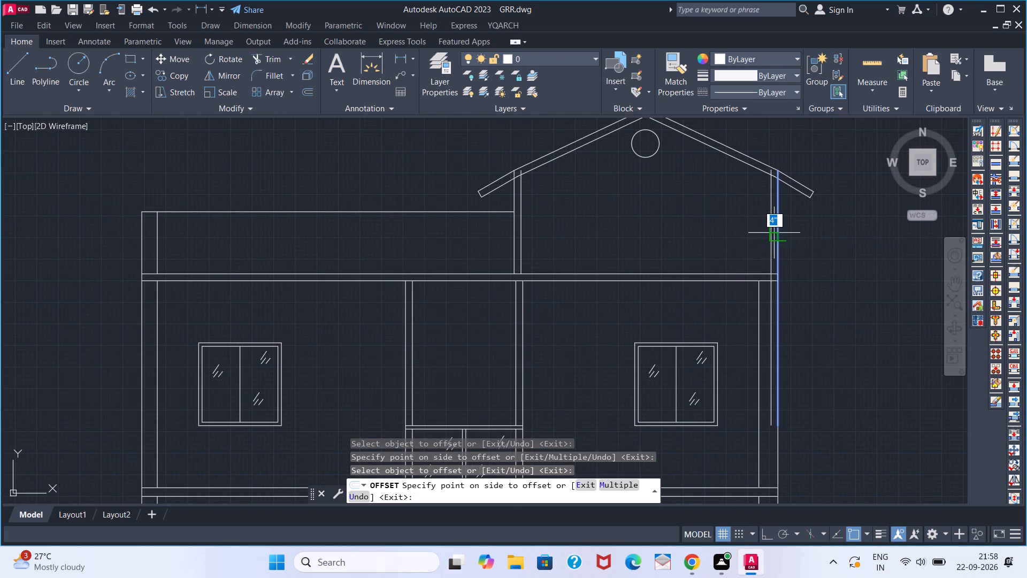
Extend the inner vertical line of each gable wall up to the outer roof line.
key(space)
text(EX)
key(space)
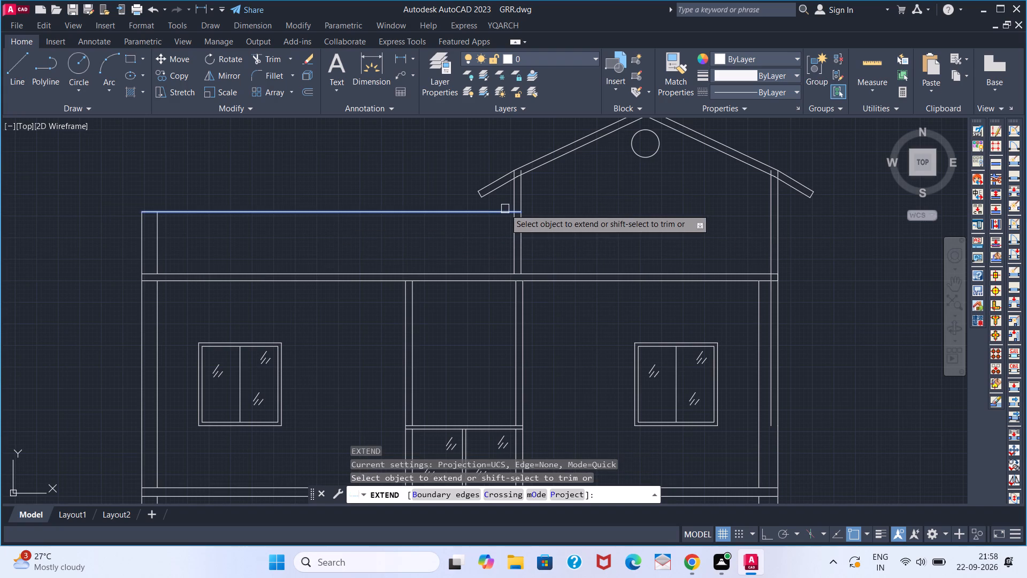
click(520, 216)
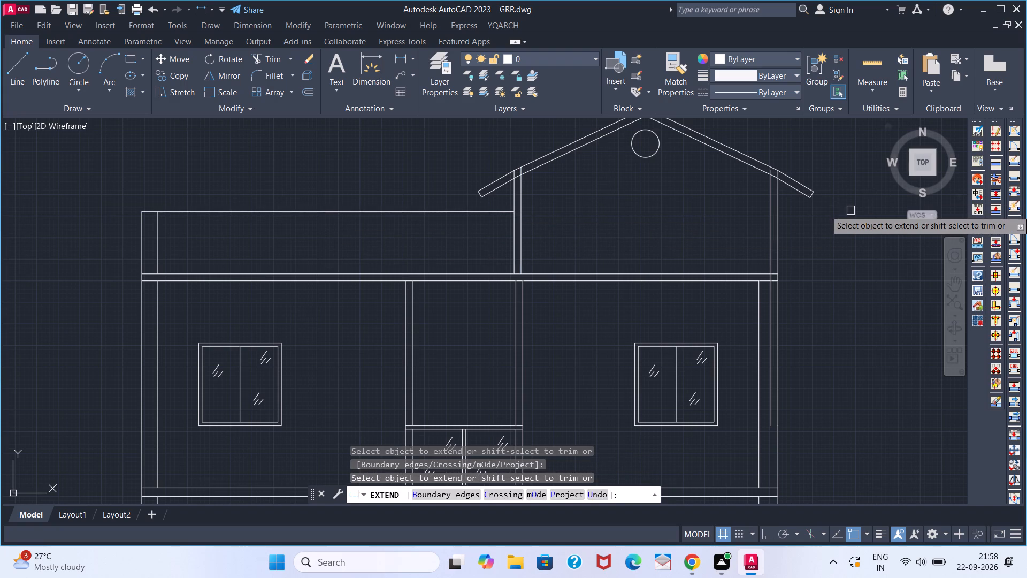
click(769, 201)
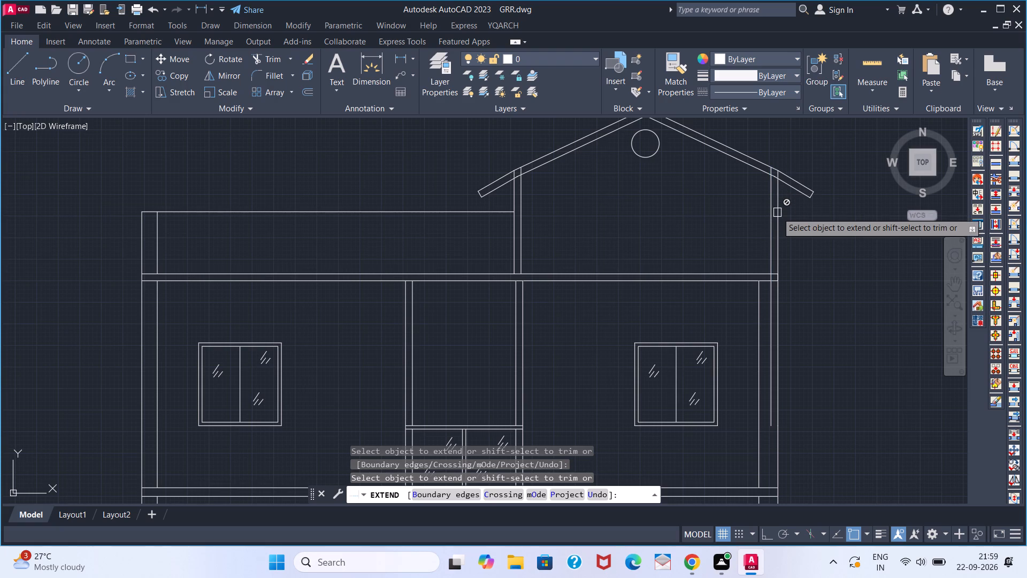
key(Escape)
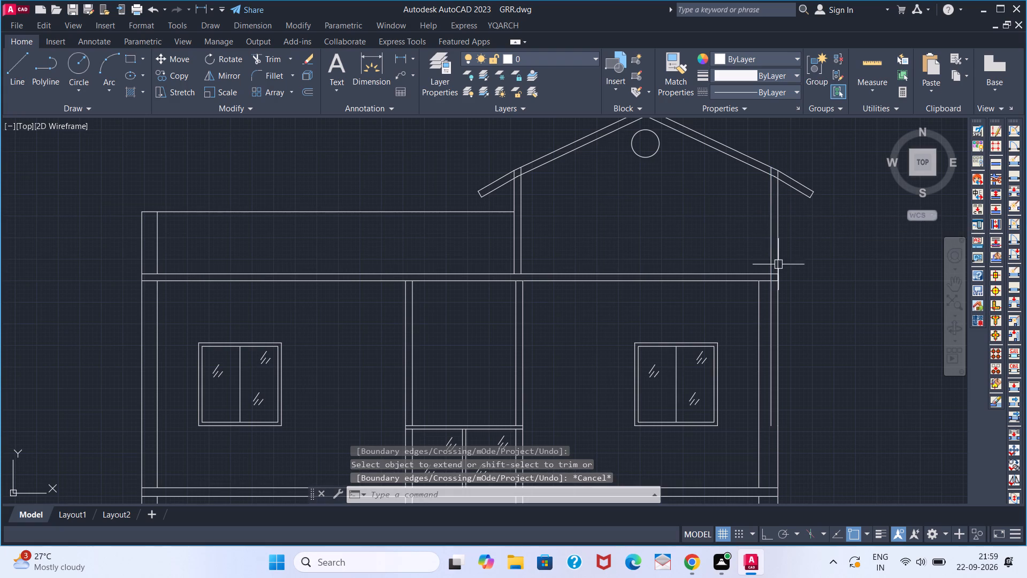
Trim the right gable wall's inner line at the slab and erase its leftover portion below the slab.
text(TR)
key(space)
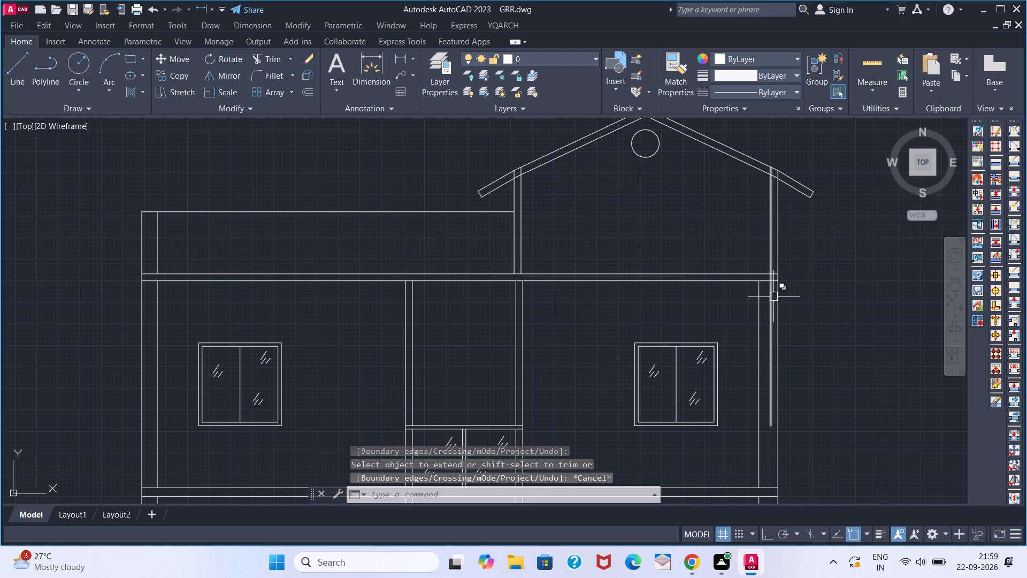
scroll(765, 268, up, 4)
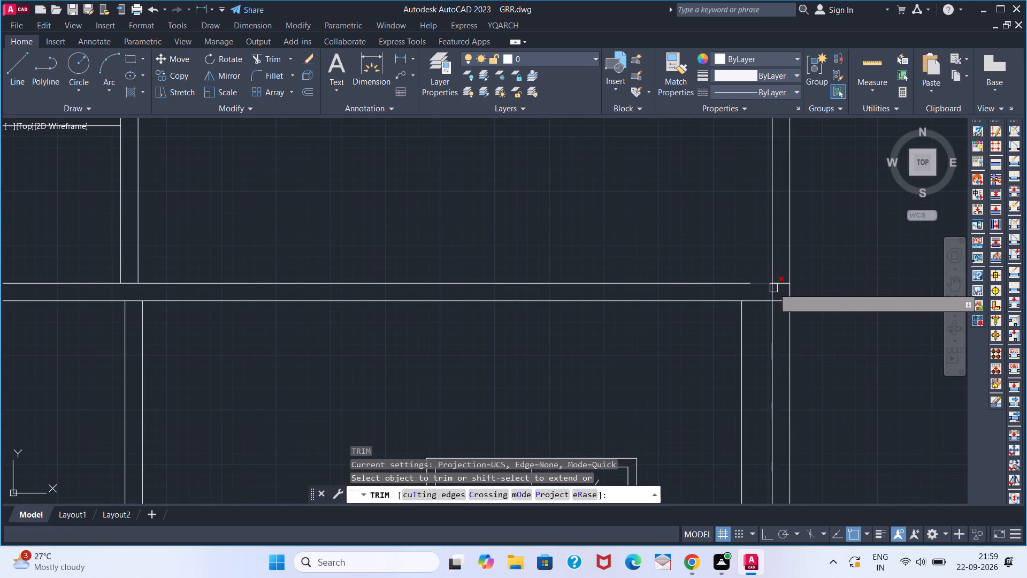
click(774, 291)
key(space)
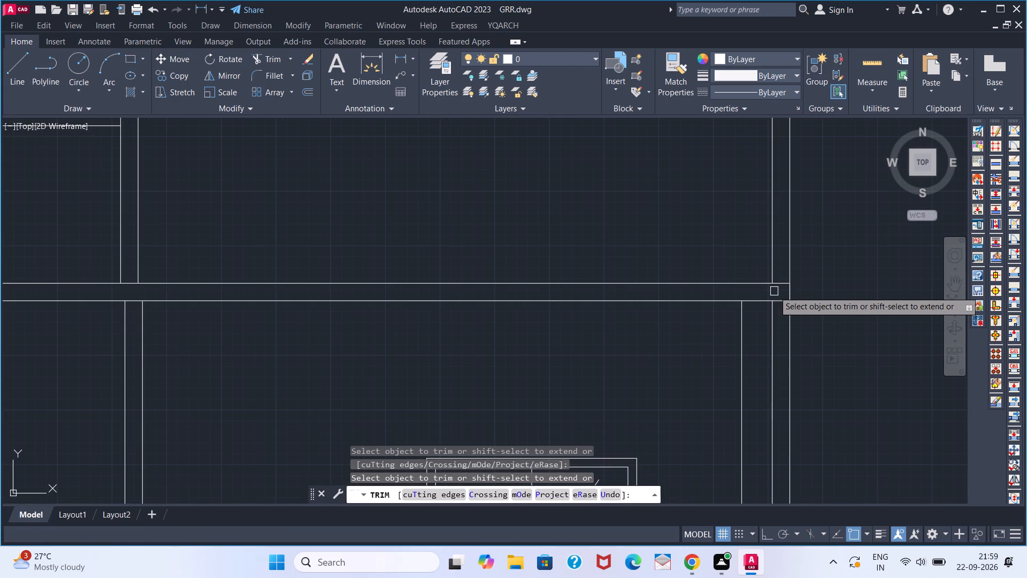
click(771, 340)
key(Delete)
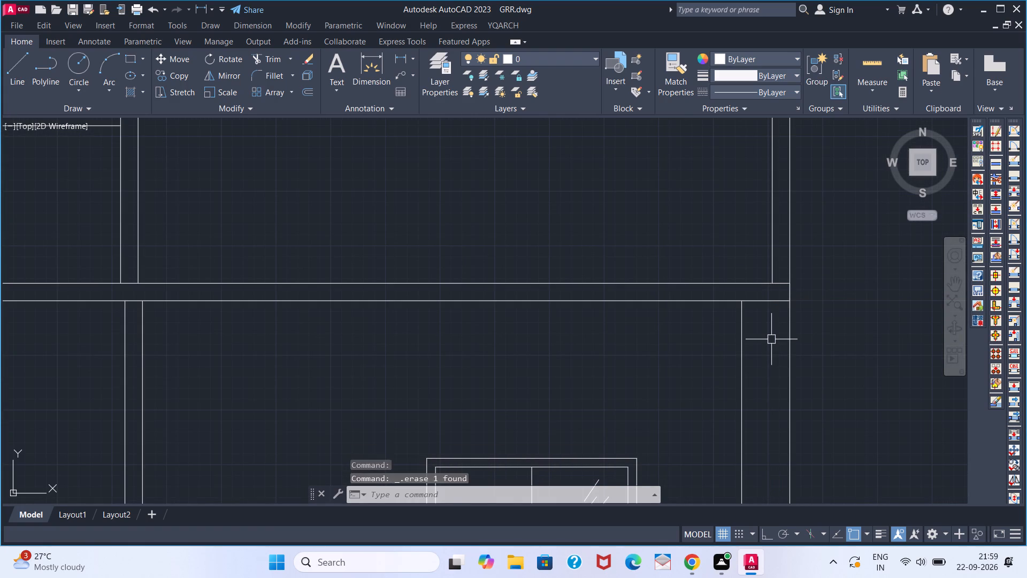
Trim both lines of the left gable wall where they cross the roof thickness.
scroll(725, 322, down, 4)
scroll(619, 311, down, 1)
middle_drag(618, 311, 691, 235)
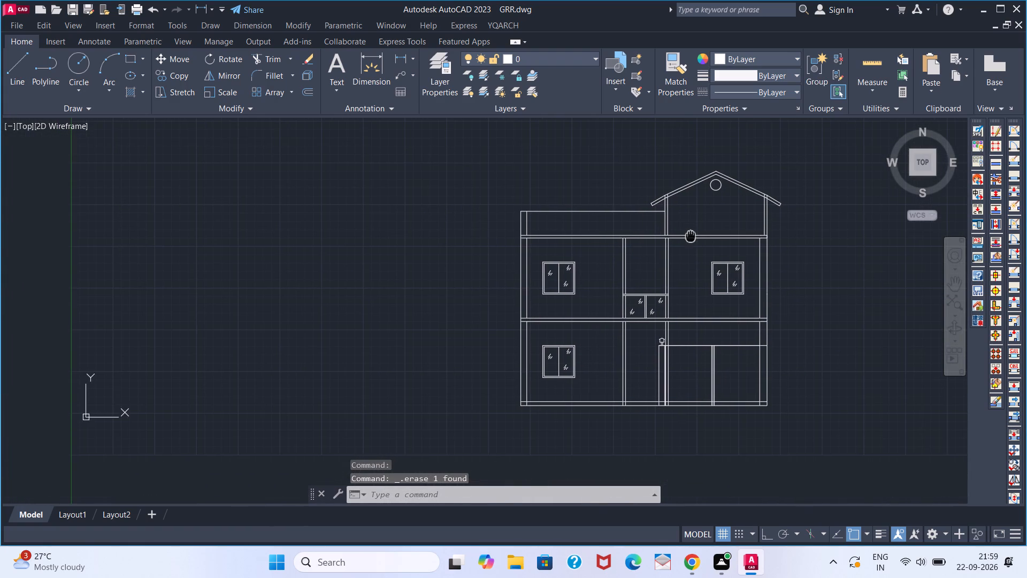
scroll(701, 187, up, 3)
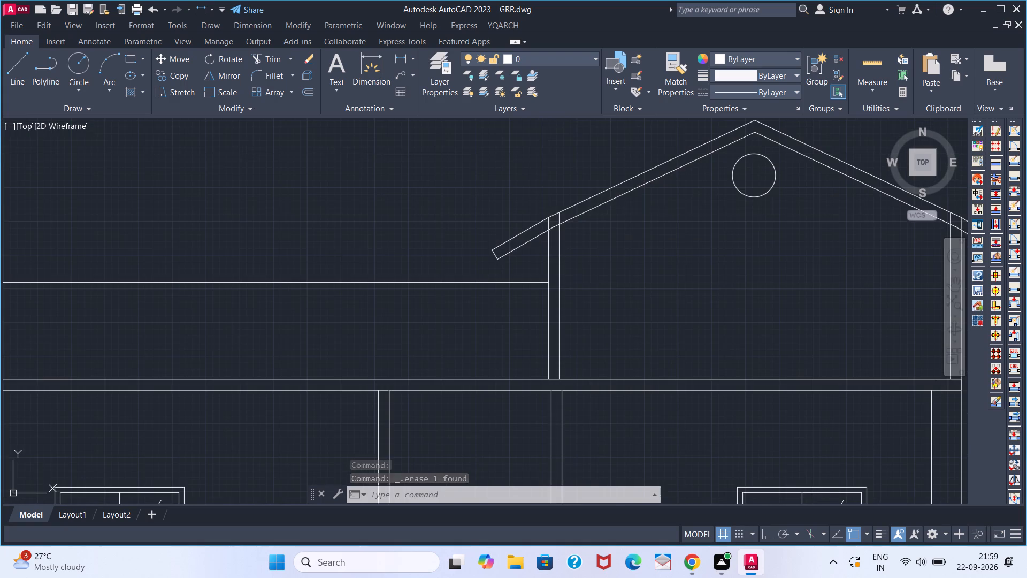
text(TR)
key(space)
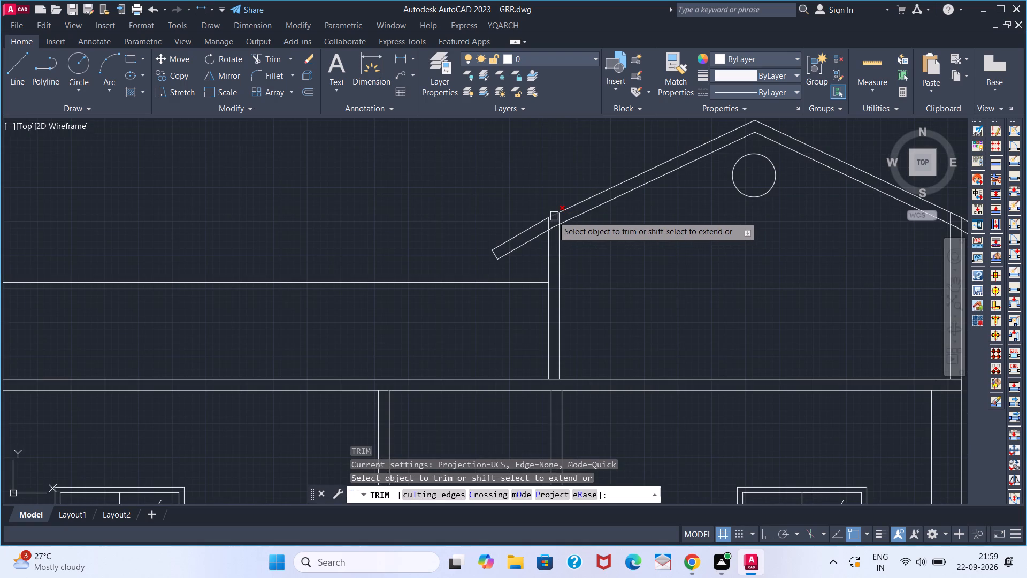
scroll(553, 218, up, 4)
click(525, 230)
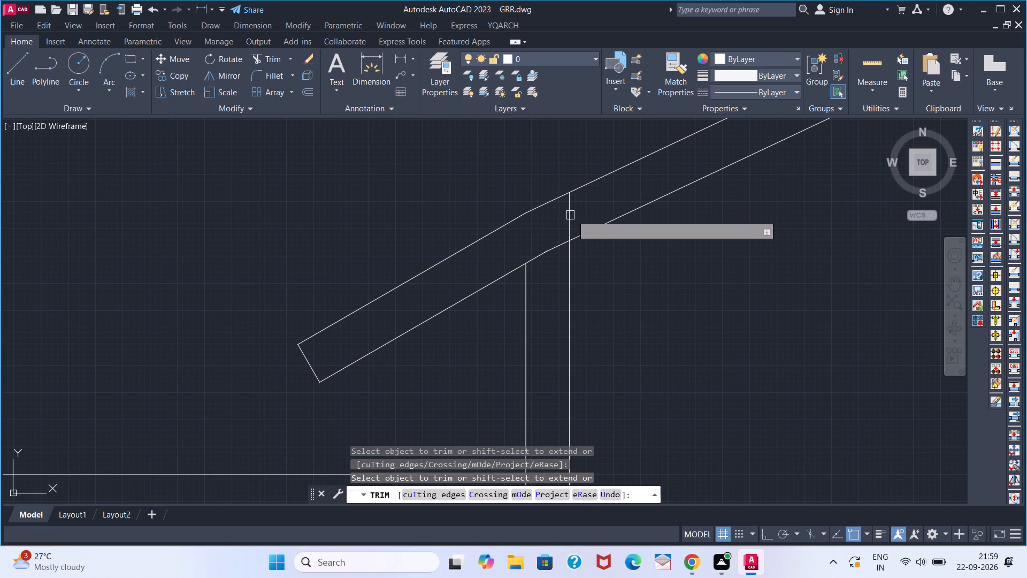
click(573, 215)
Trim both lines of the right gable wall where they cross the roof thickness.
scroll(573, 215, down, 5)
scroll(823, 219, down, 3)
middle_drag(852, 220, 845, 221)
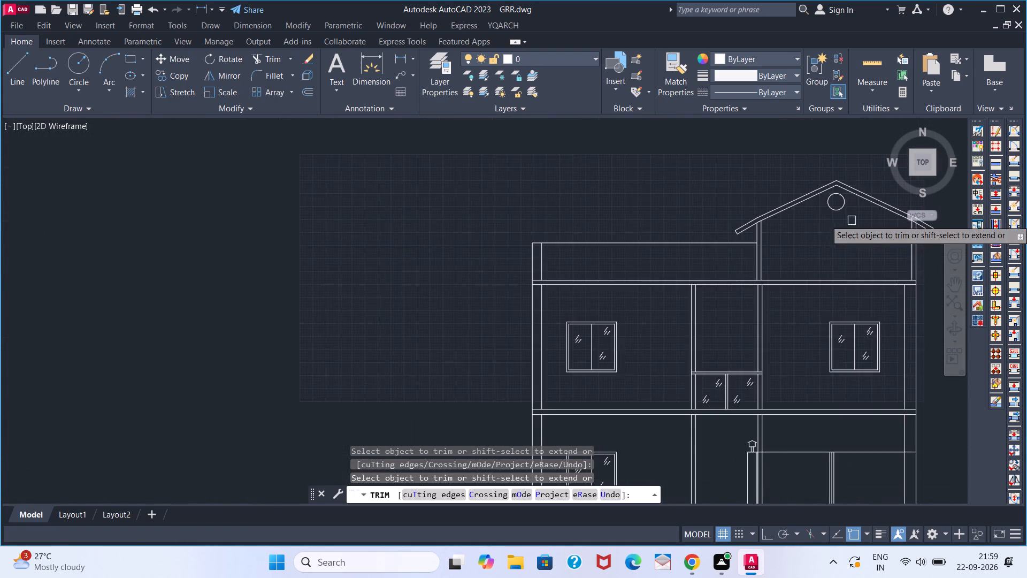
middle_drag(845, 221, 616, 269)
scroll(683, 257, up, 4)
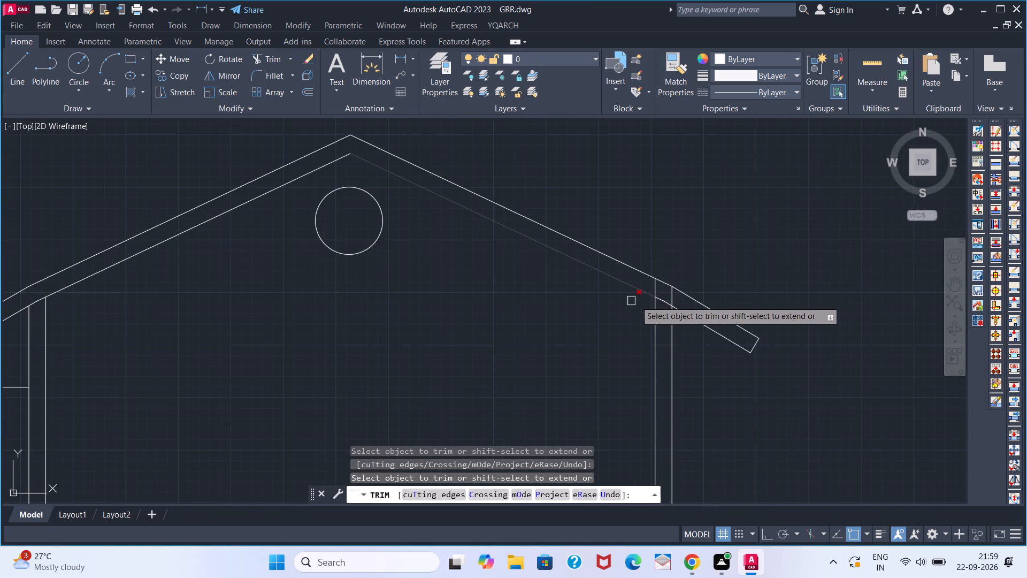
scroll(653, 290, up, 4)
click(649, 284)
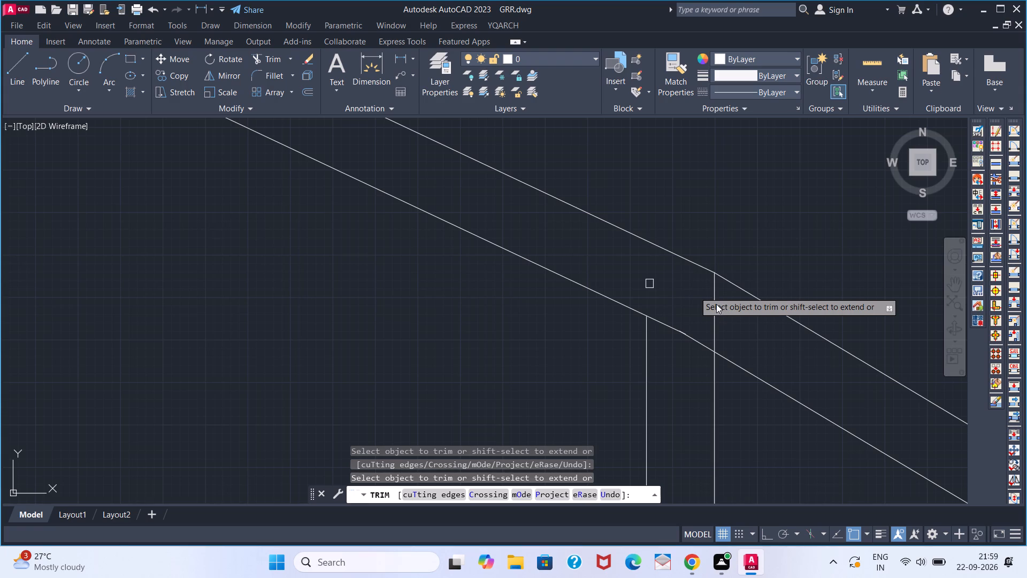
click(714, 299)
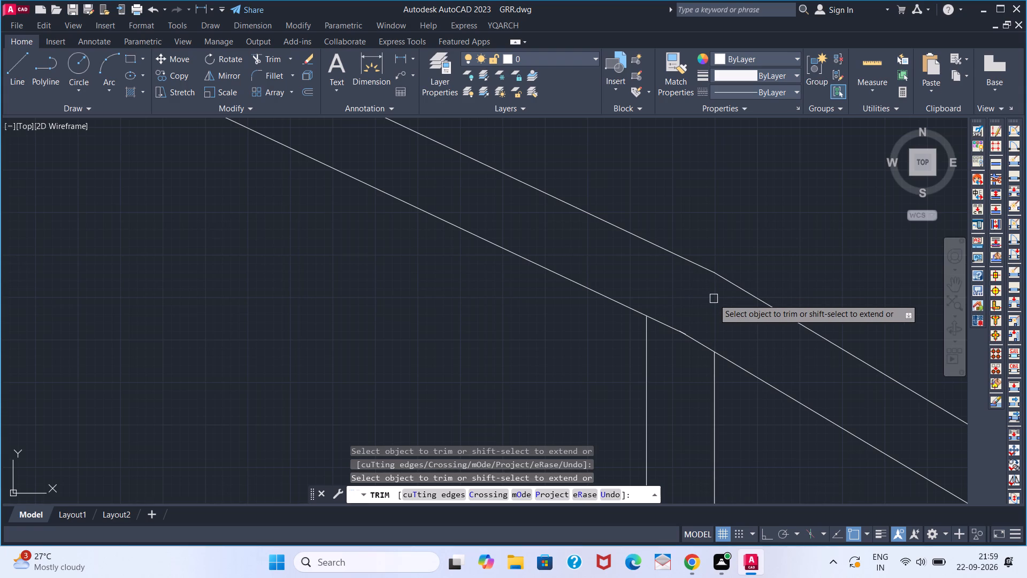
key(space)
Offset the upper-floor middle bay's left wall inner line 2'6 to the right, into the bay.
scroll(710, 300, down, 11)
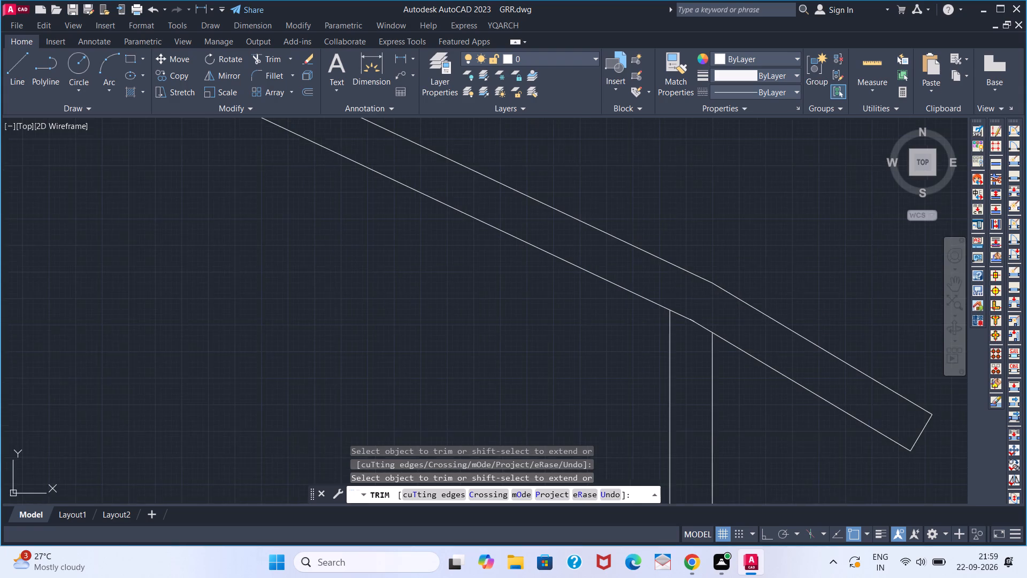
scroll(680, 315, down, 1)
scroll(599, 343, down, 4)
middle_drag(579, 343, 662, 293)
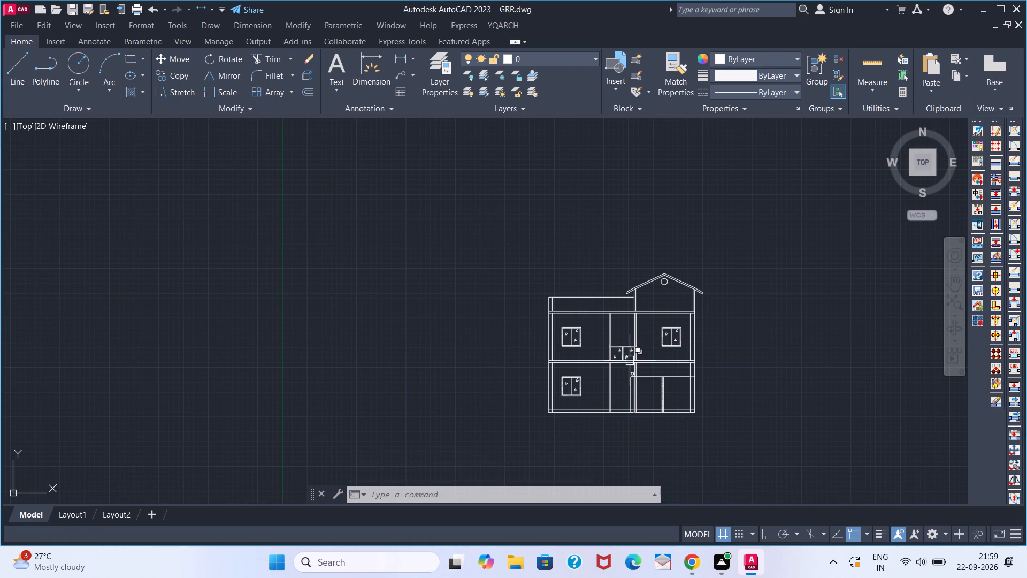
scroll(620, 343, up, 1)
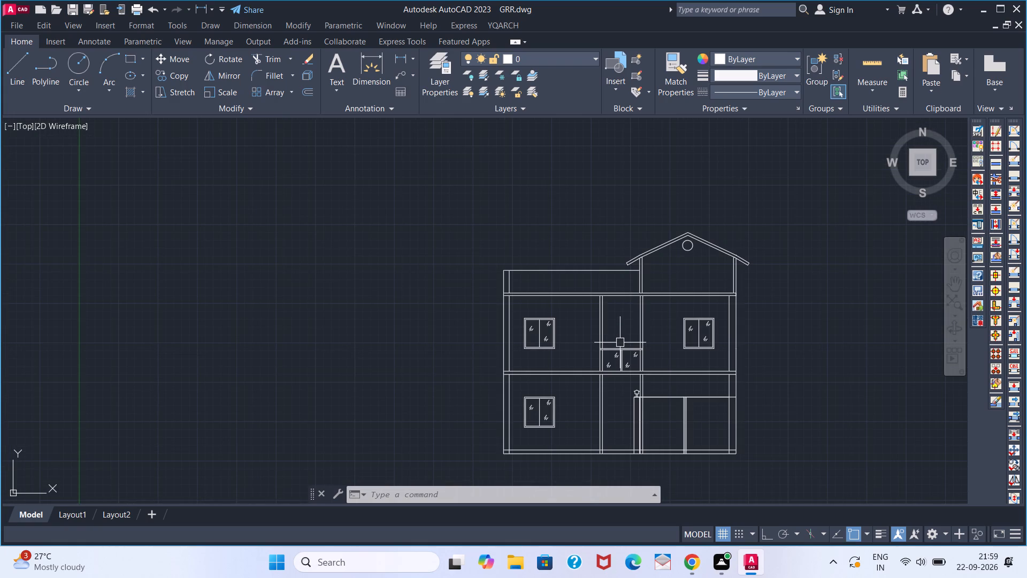
scroll(620, 343, up, 1)
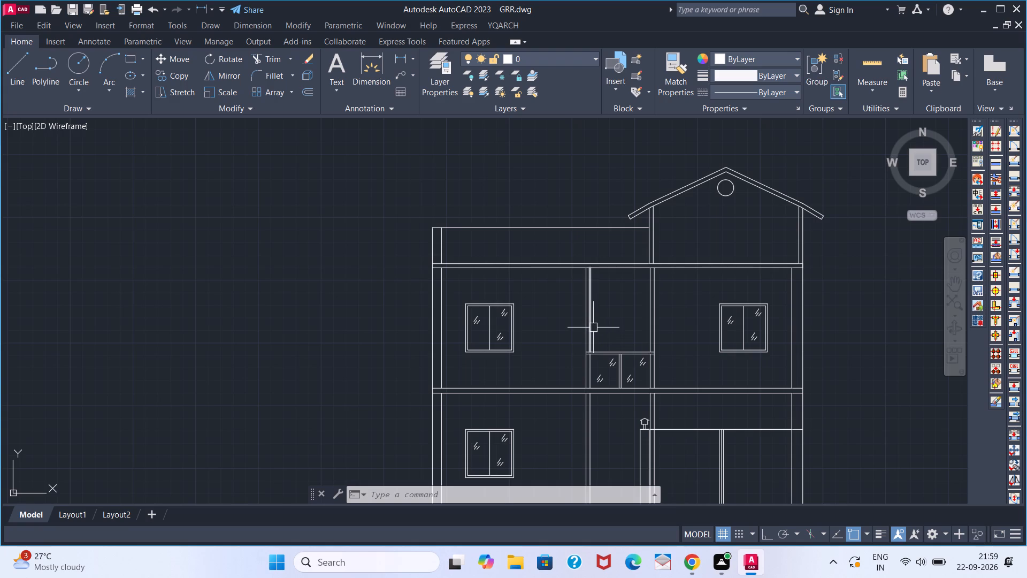
key(o)
key(Return)
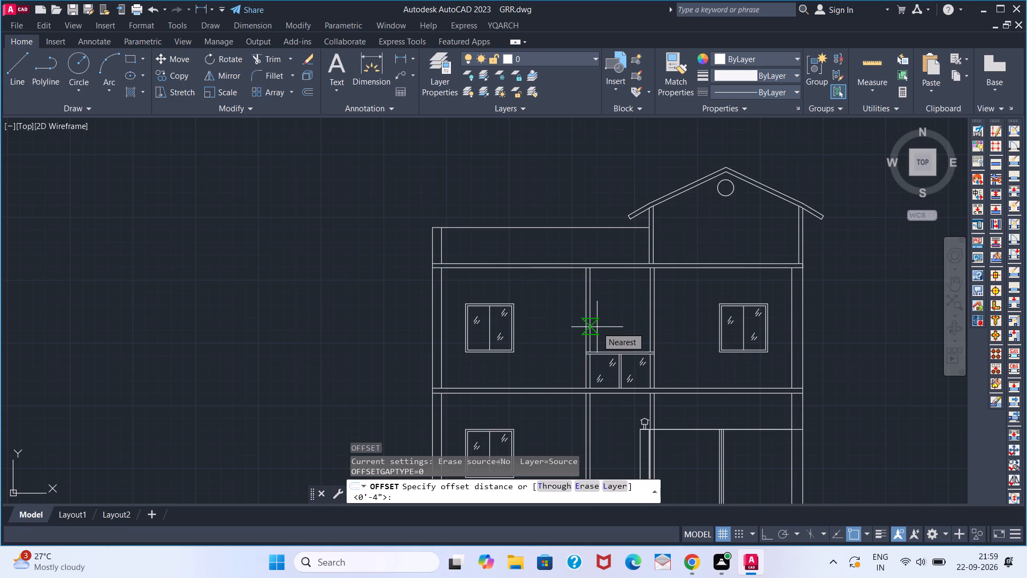
key(2)
key(apostrophe)
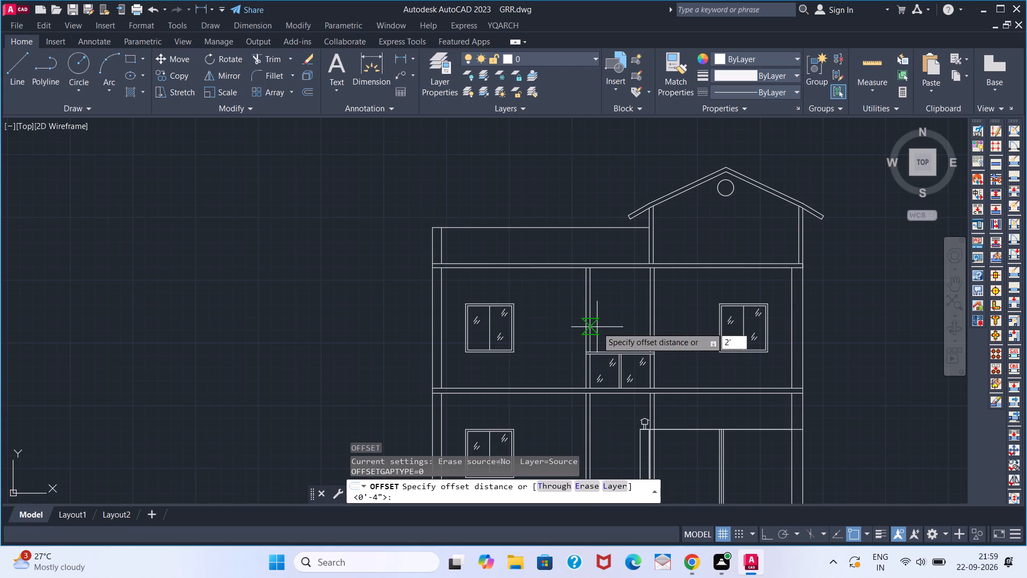
key(6)
key(Return)
click(592, 310)
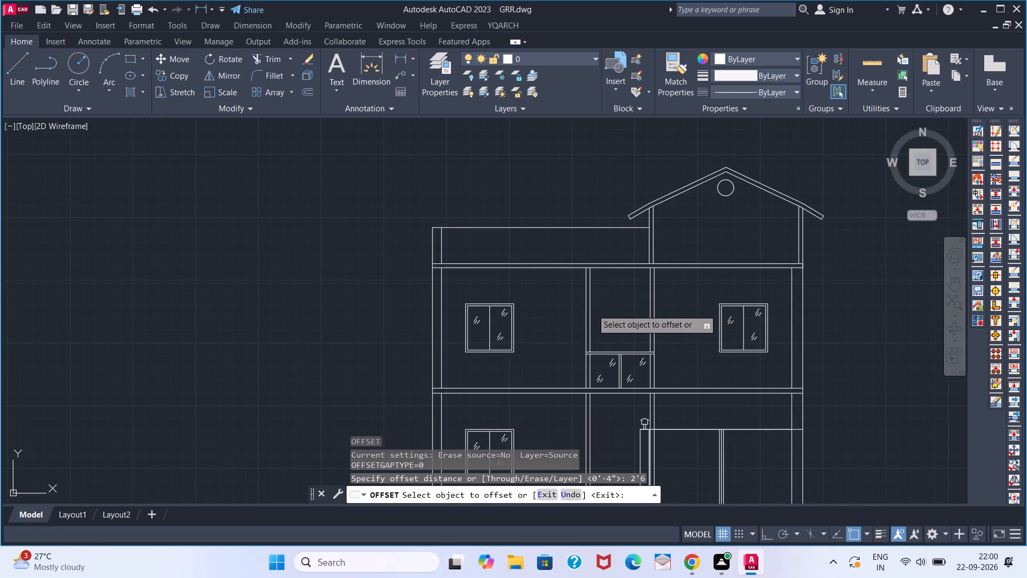
click(652, 302)
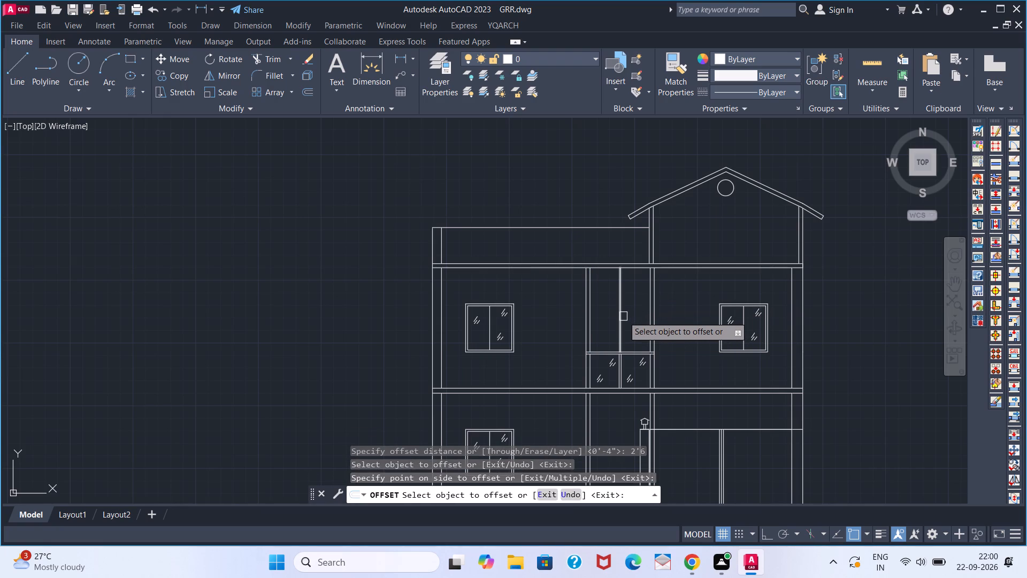
key(Escape)
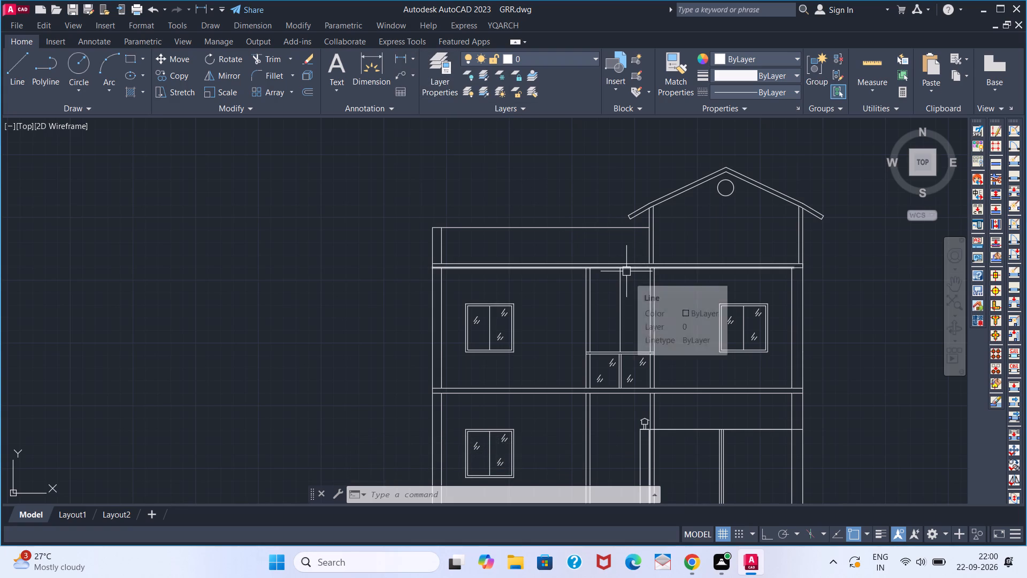
Offset the slab line above the upper floor 4' downward.
key(o)
key(Return)
key(4)
key(apostrophe)
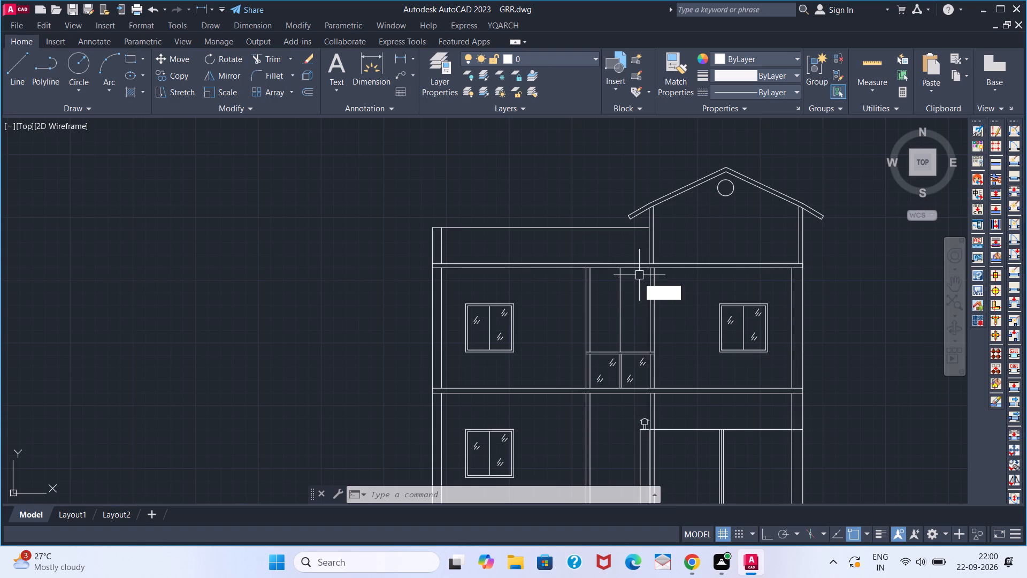
key(Return)
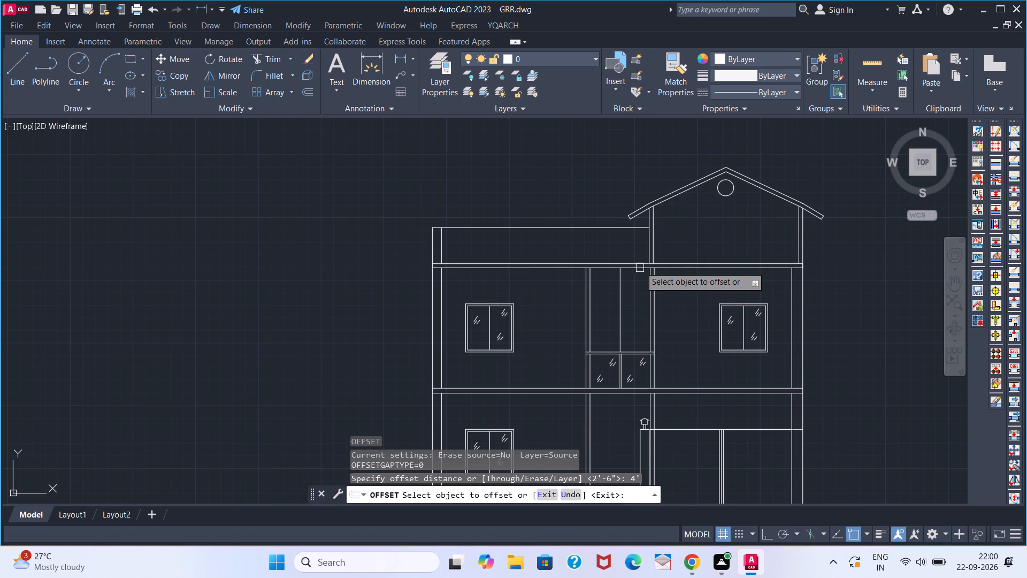
click(640, 268)
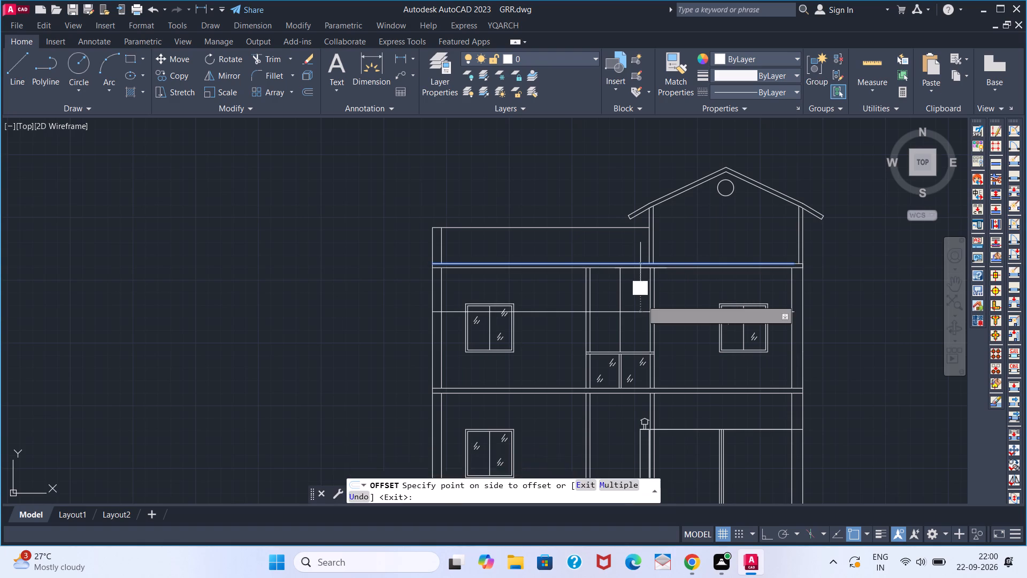
click(643, 324)
key(space)
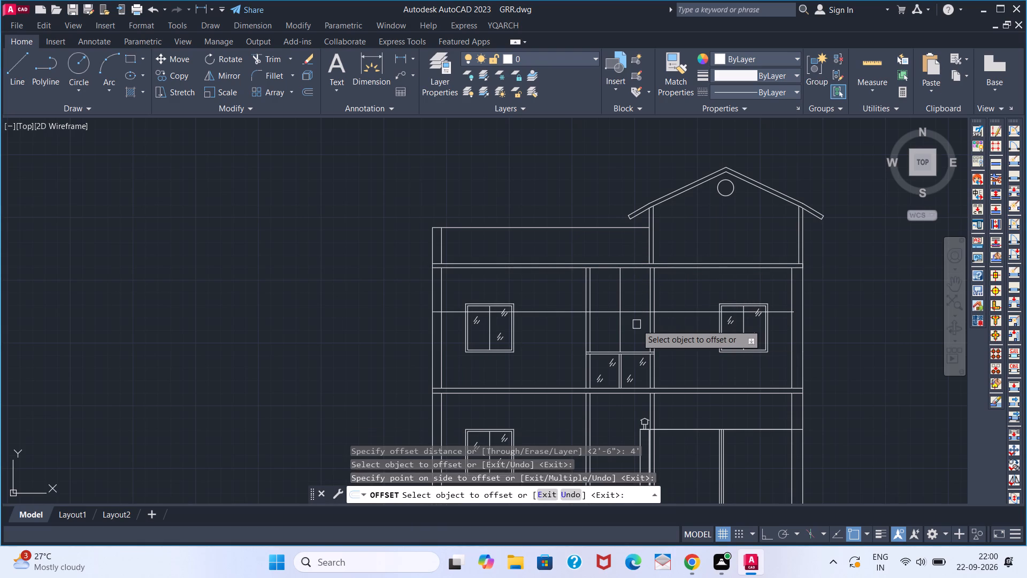
Trim the two offset lines in the upper-floor middle bay to an opening outline, clearing the right wall's thickness.
scroll(642, 318, up, 3)
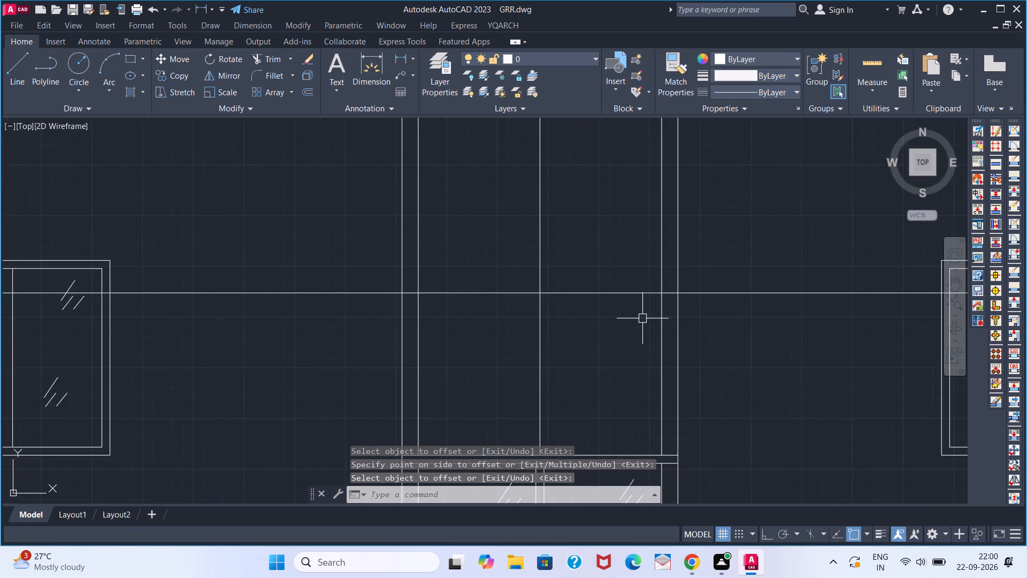
scroll(637, 318, down, 3)
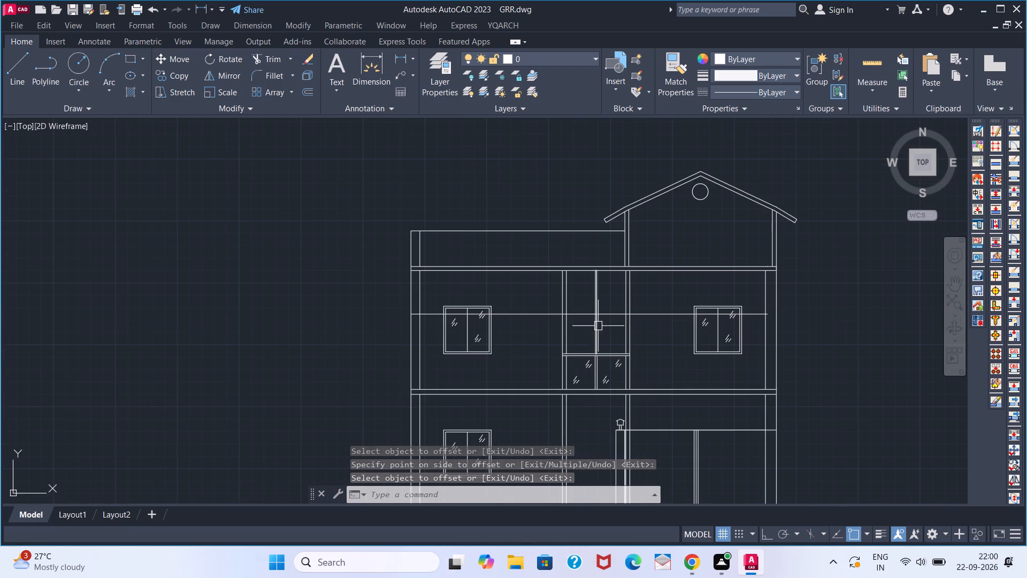
text(TR)
key(space)
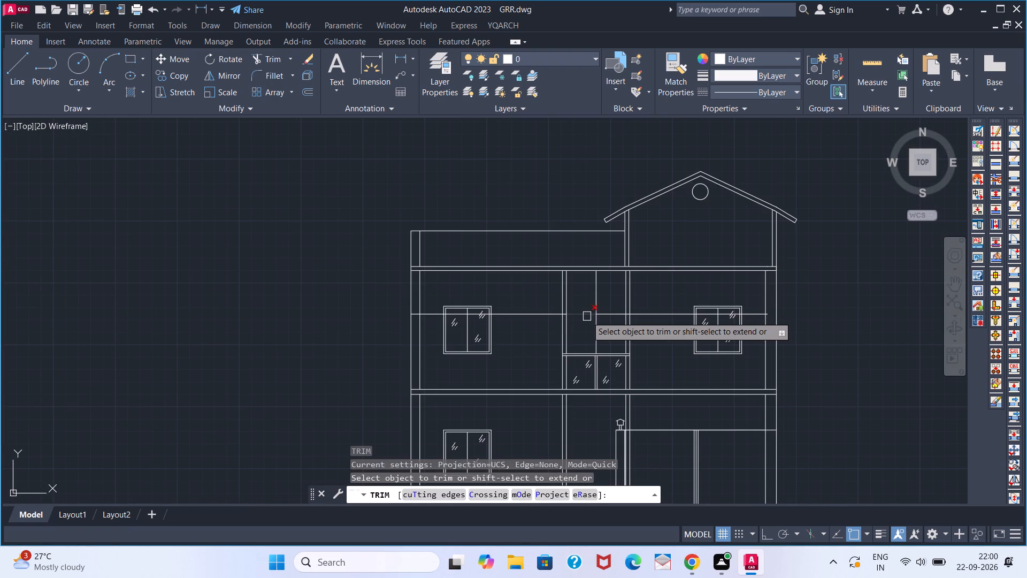
click(585, 317)
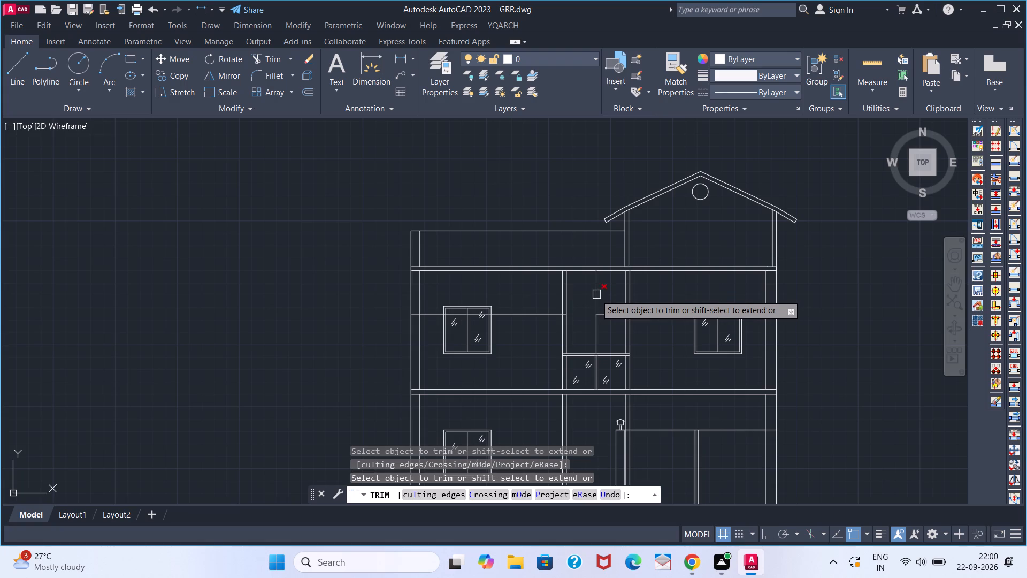
click(596, 295)
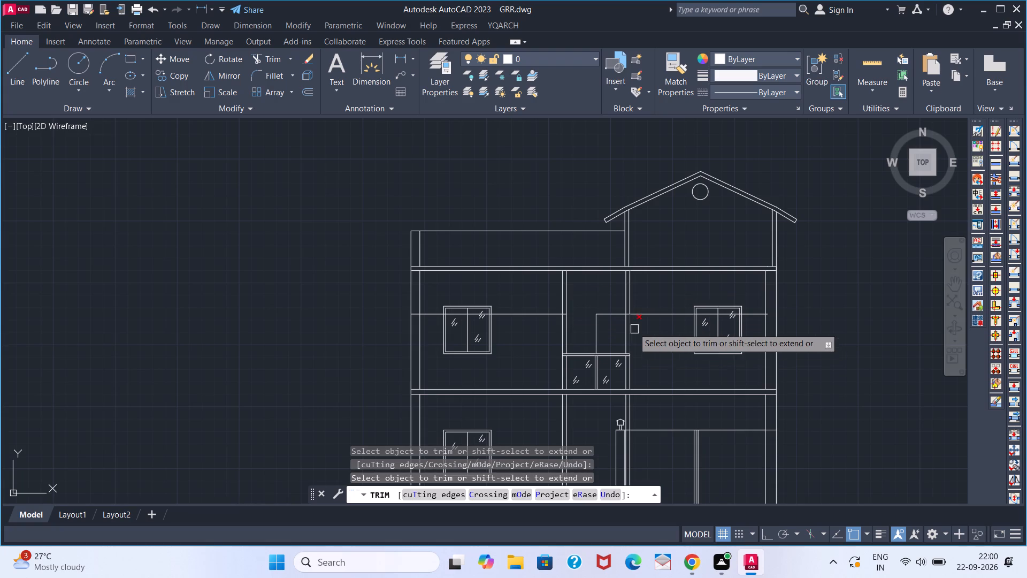
scroll(626, 317, up, 3)
click(617, 309)
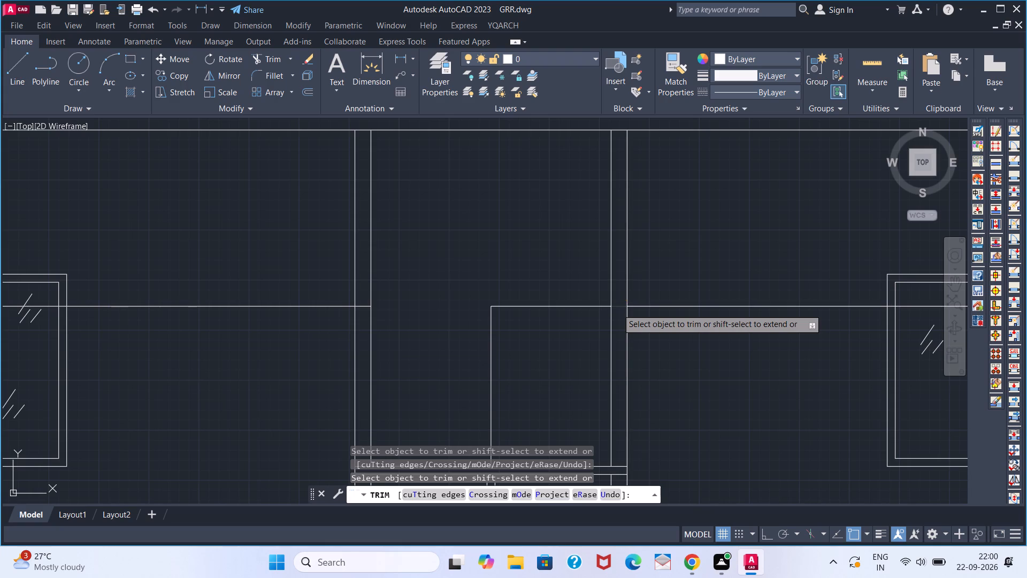
key(space)
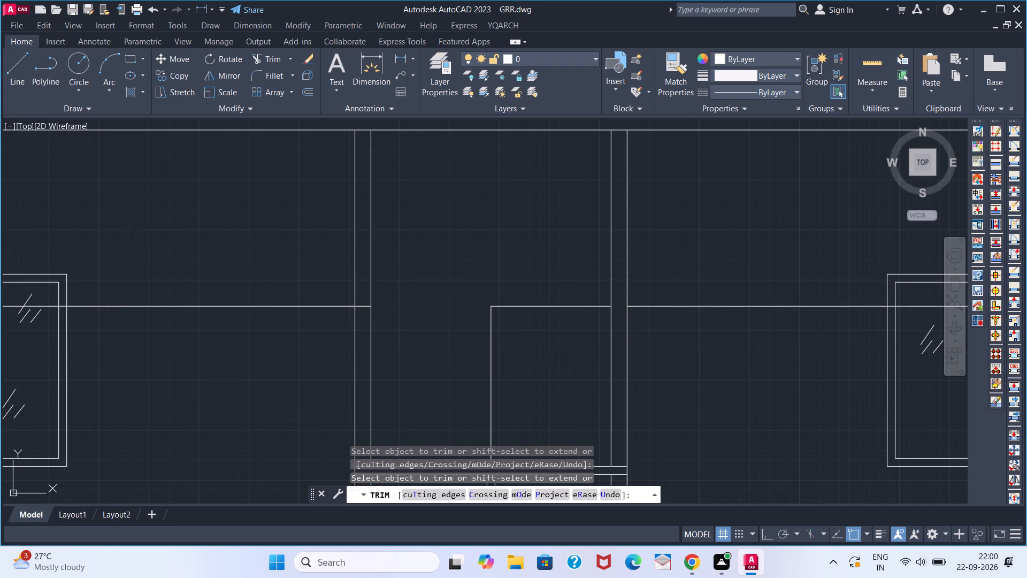
Erase the leftover horizontal line pieces on both sides of the upper-floor middle bay opening.
click(674, 305)
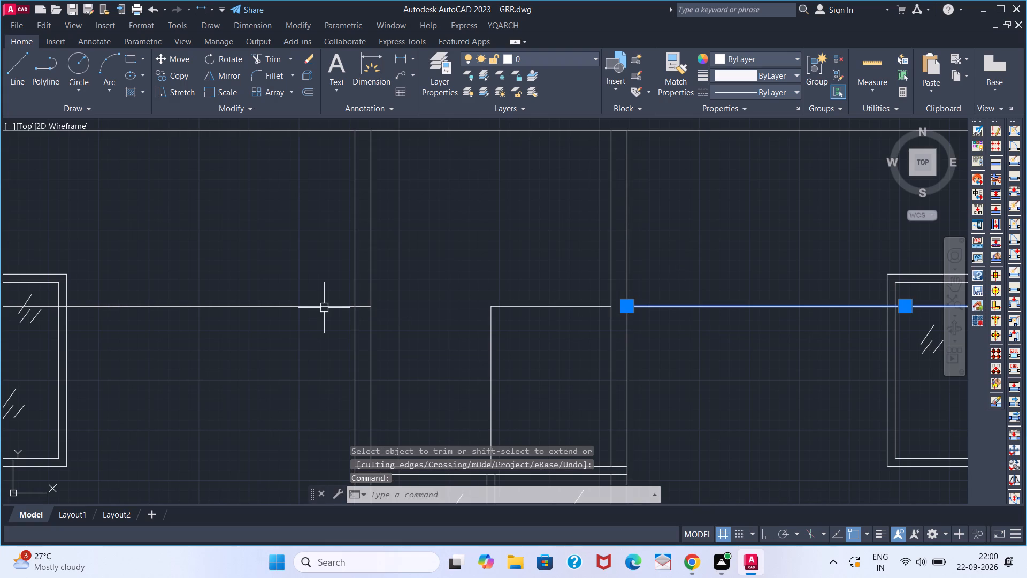
click(324, 308)
key(Delete)
Draw a circle of about 2" radius as a door knob inside the opening's lower-left corner.
scroll(332, 323, down, 3)
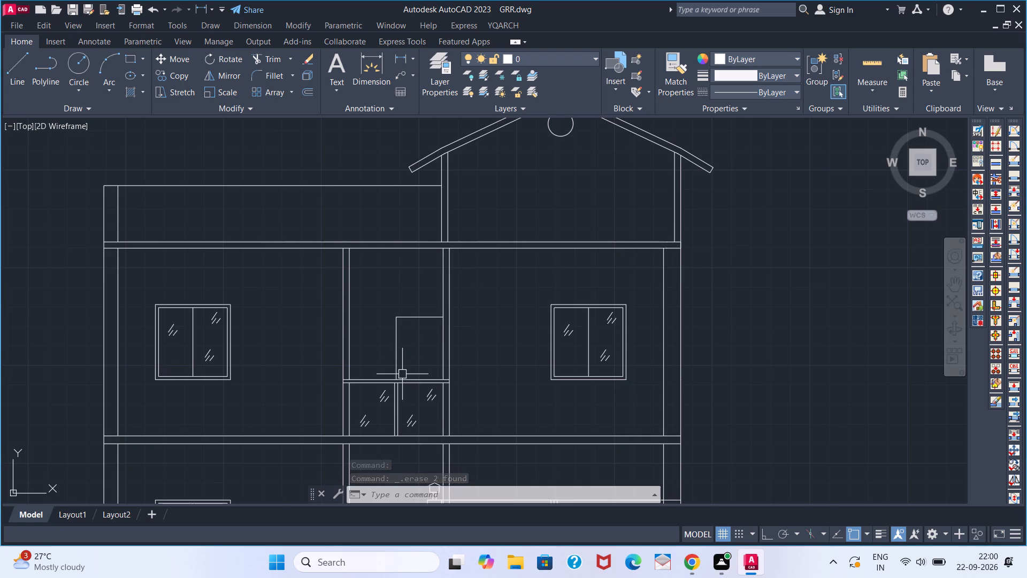
key(c)
key(Return)
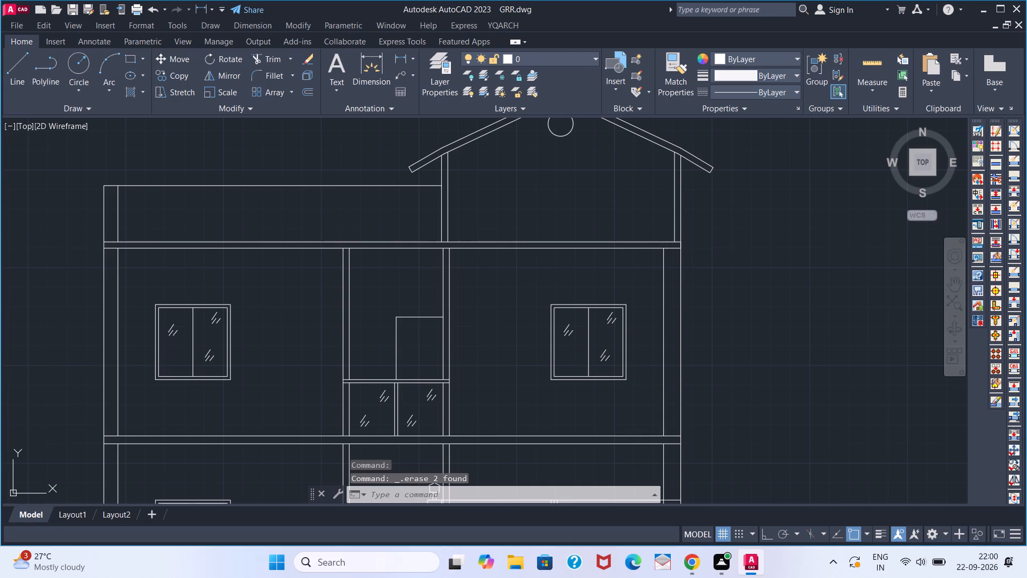
scroll(405, 367, up, 3)
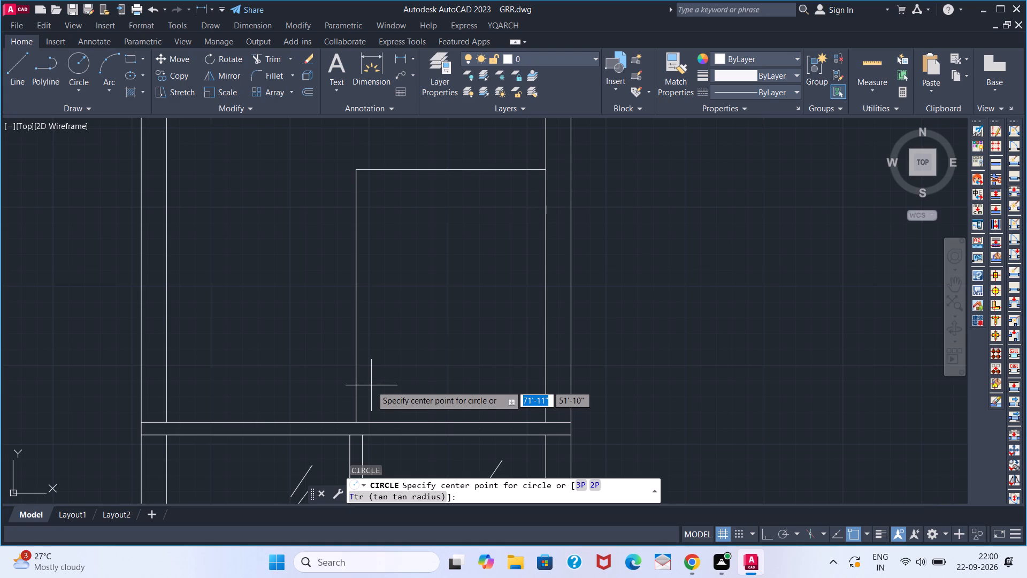
click(370, 386)
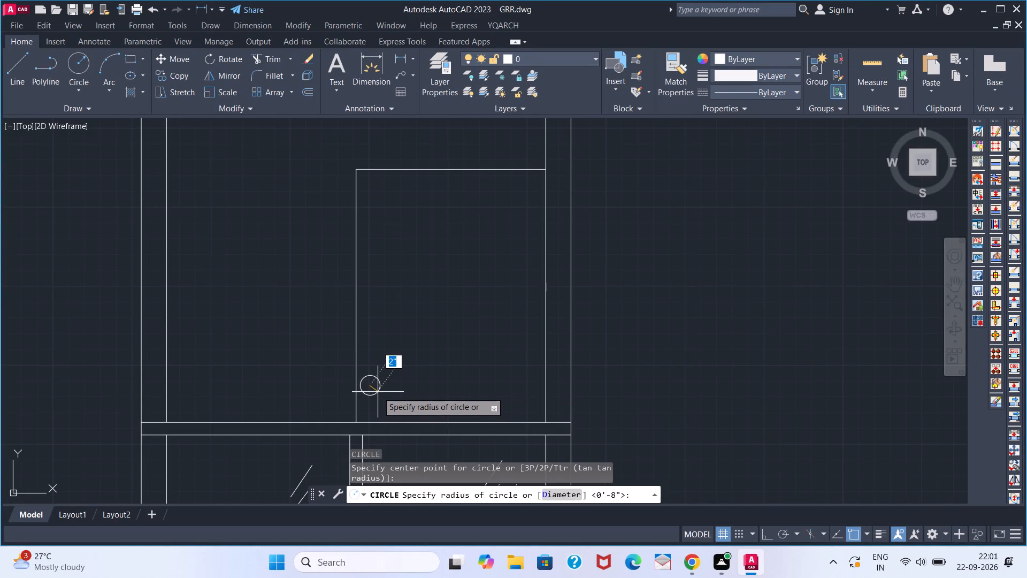
click(378, 392)
Offset the opening's left and top lines 1" inward to form the door frame.
scroll(382, 394, down, 6)
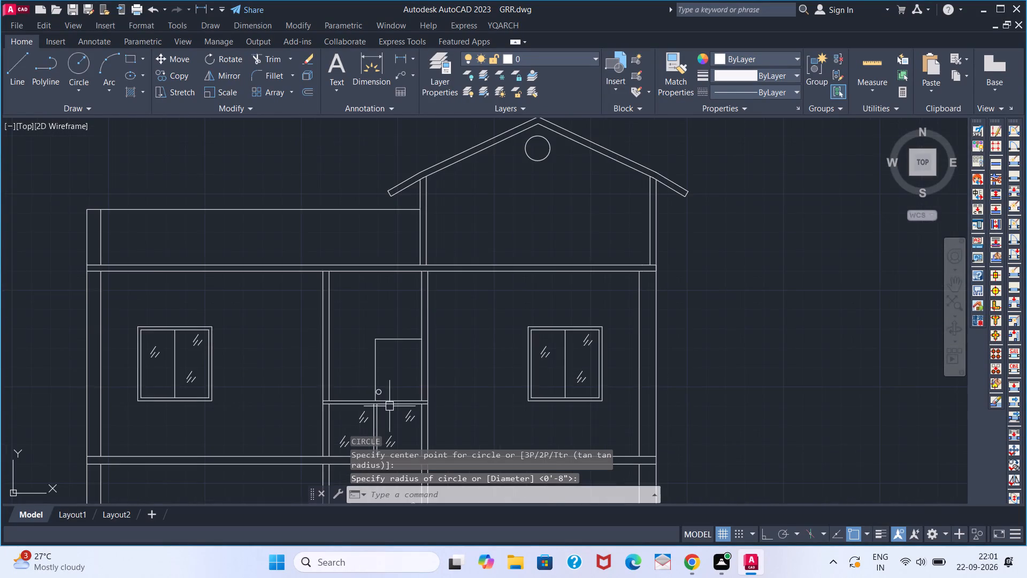
scroll(389, 406, down, 3)
middle_drag(383, 374, 382, 288)
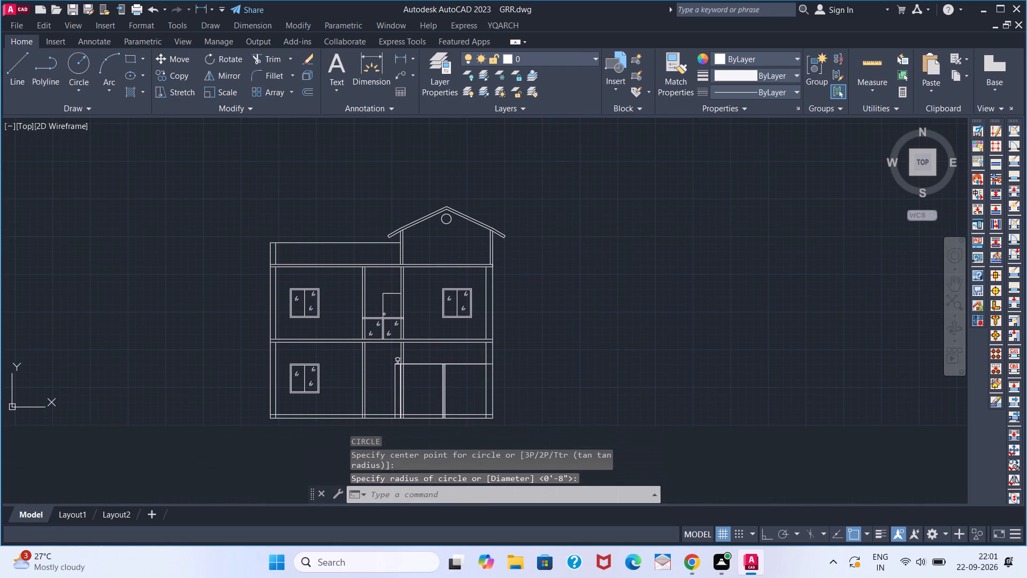
scroll(384, 335, up, 4)
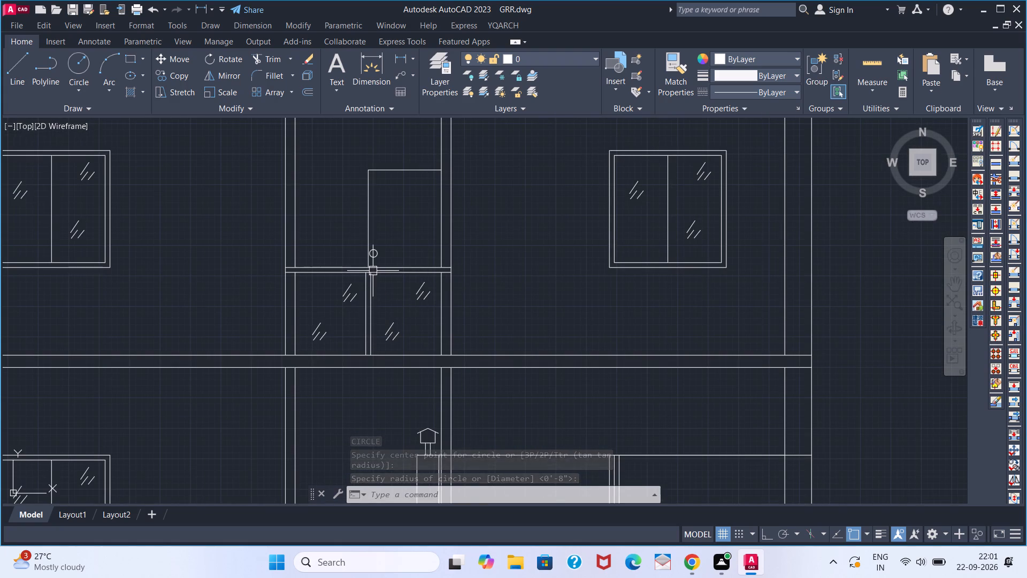
key(o)
key(Return)
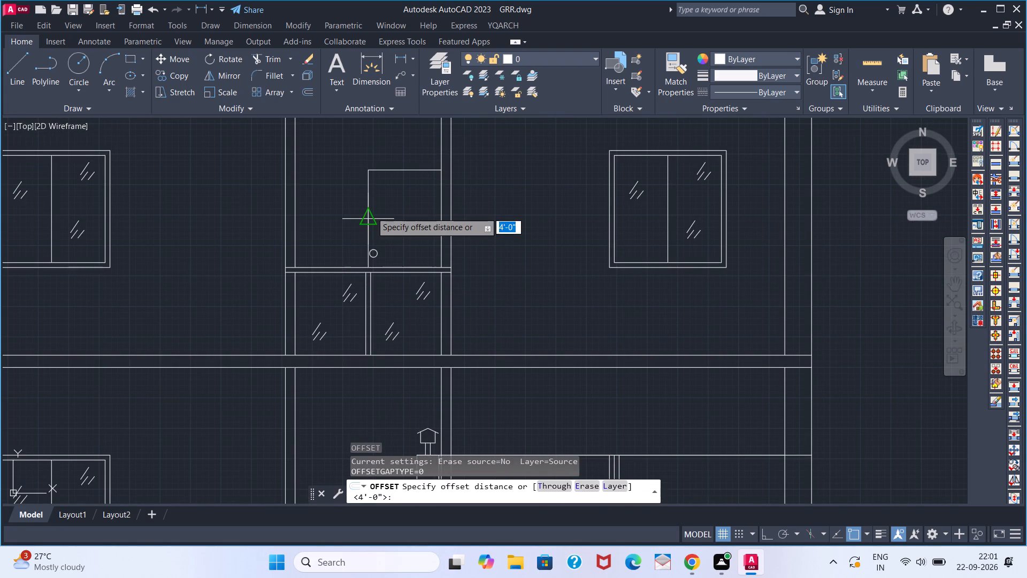
key(1)
key(Return)
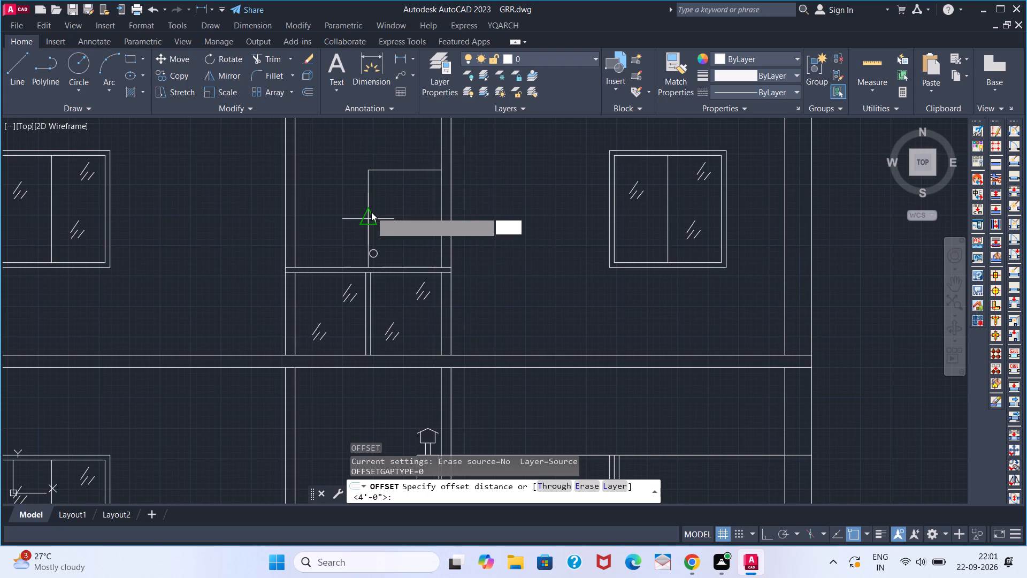
click(370, 212)
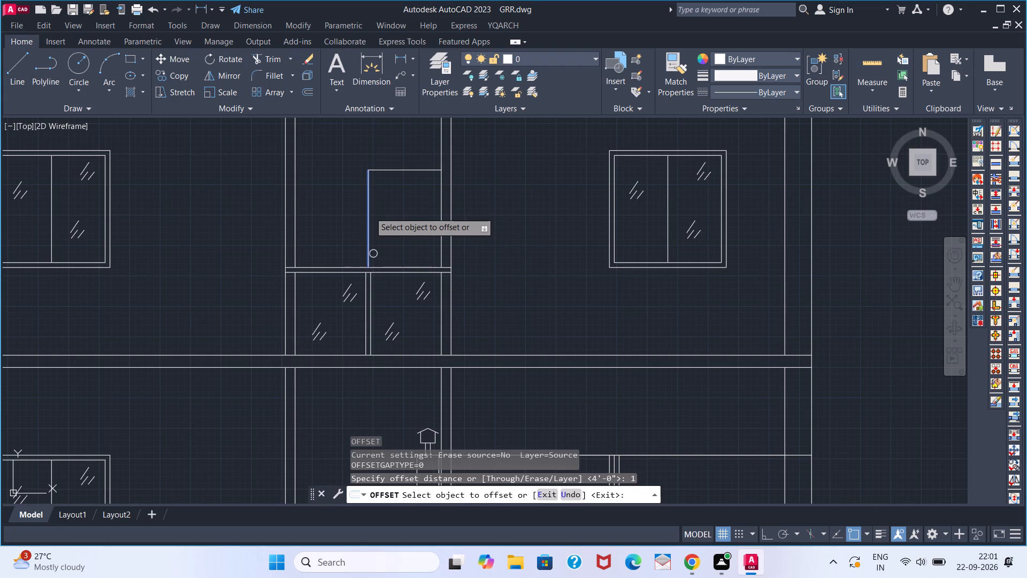
click(388, 212)
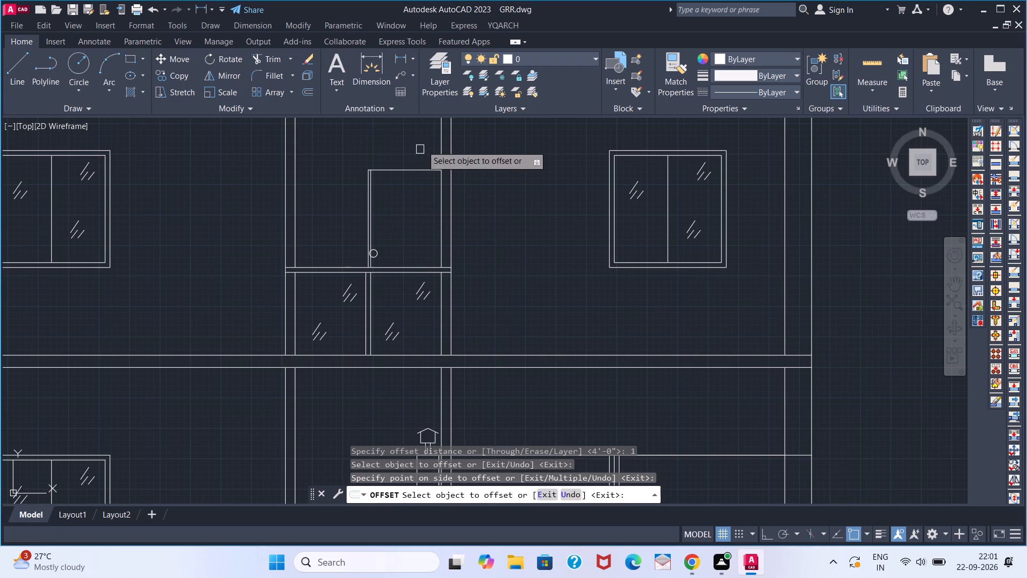
click(412, 171)
click(411, 224)
key(space)
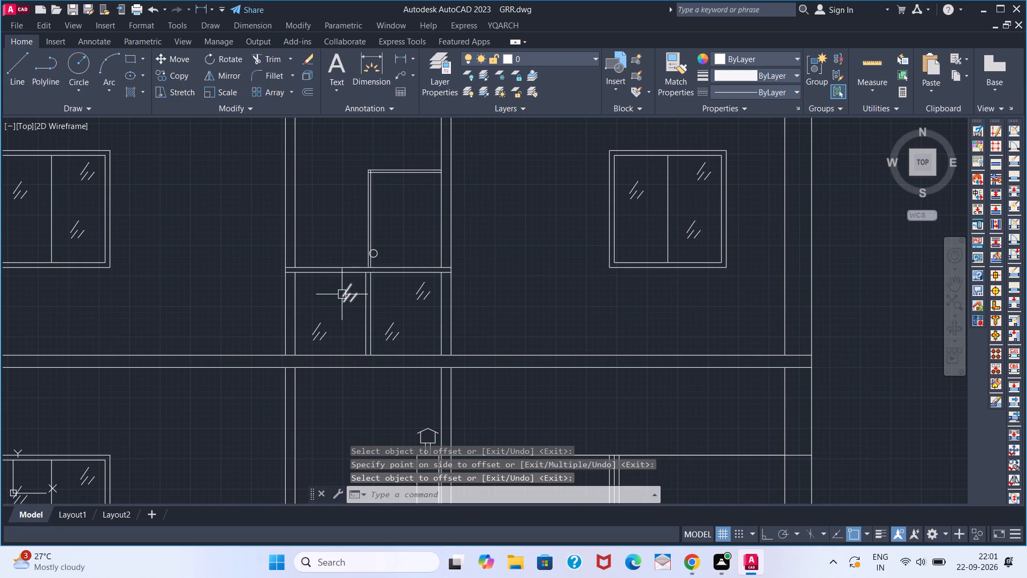
Turn Ortho on and move the knob circle straight to the right, clear of the inner frame line.
scroll(374, 257, up, 6)
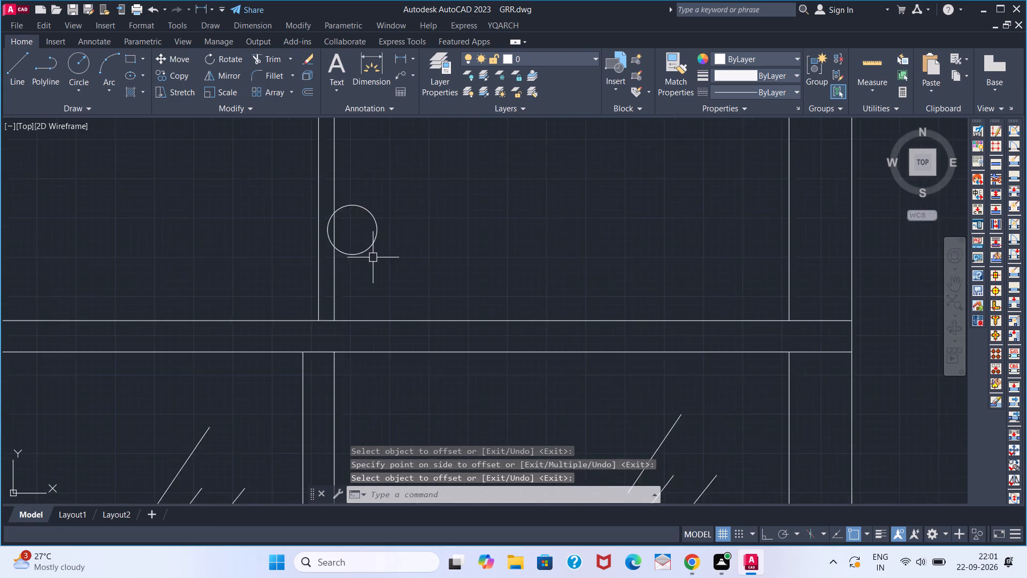
scroll(373, 257, up, 2)
scroll(378, 235, down, 2)
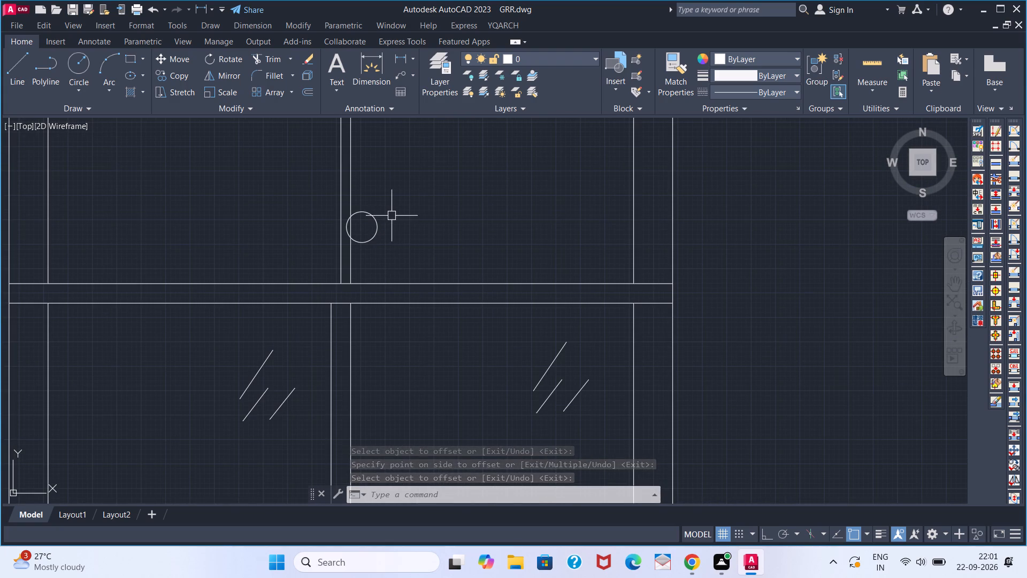
click(378, 223)
key(m)
key(Return)
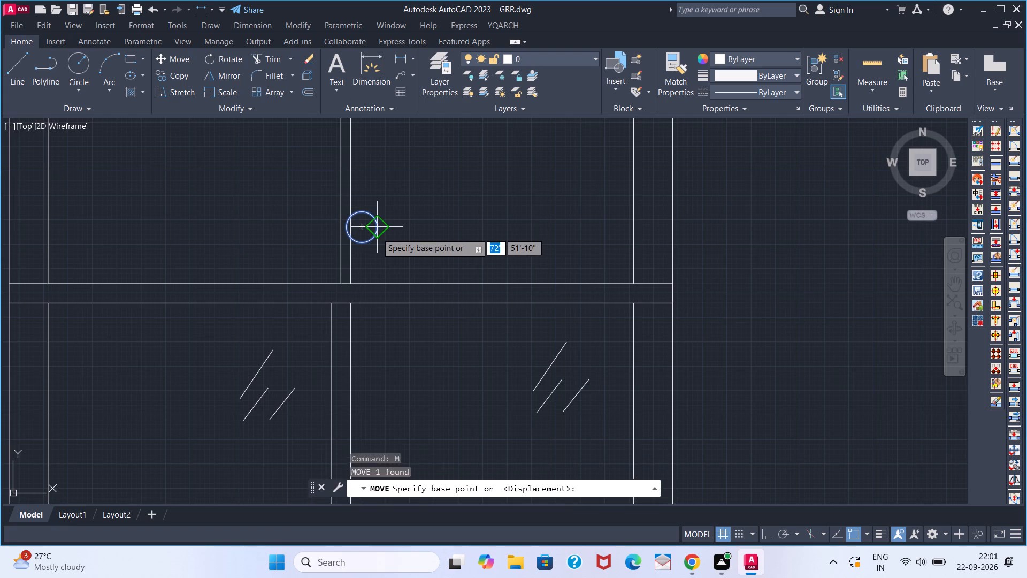
click(765, 534)
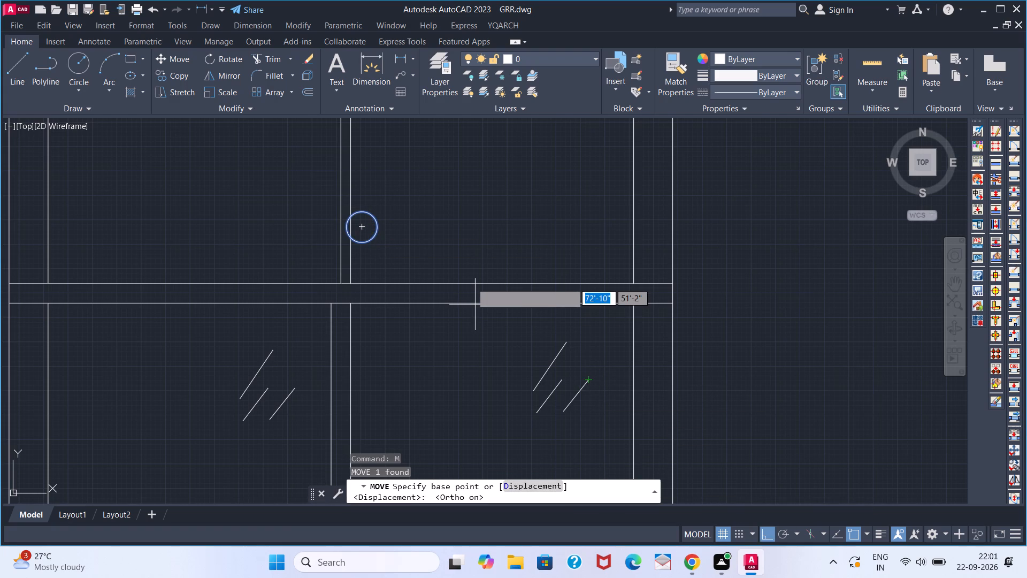
click(356, 225)
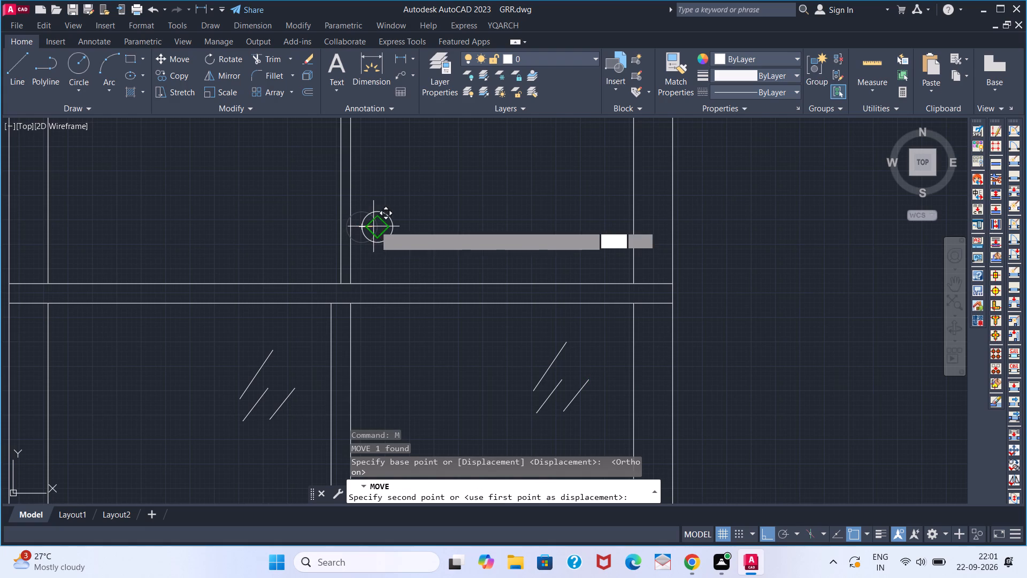
click(377, 225)
key(Escape)
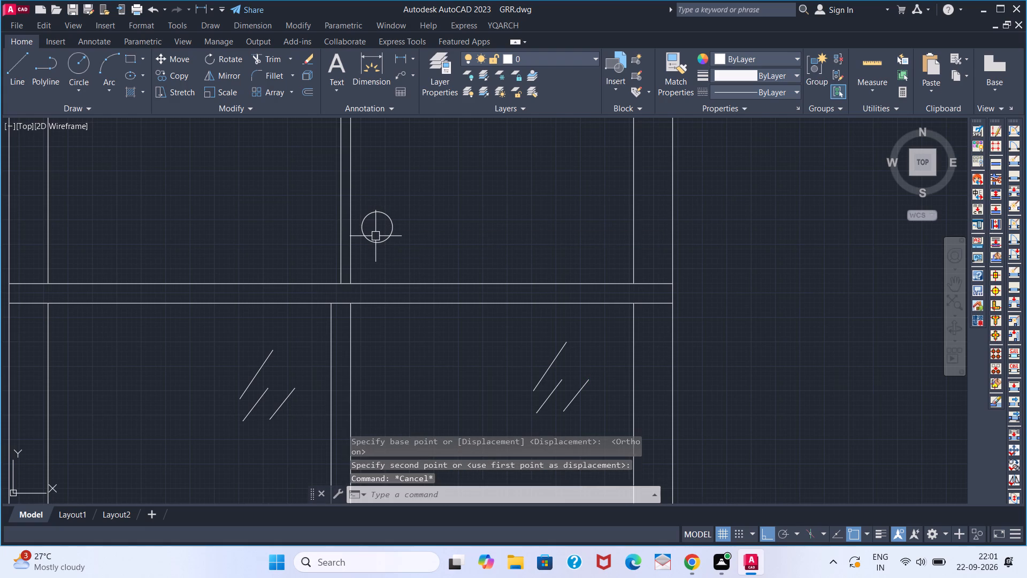
Erase the two vertical divider lines in the middle of the glass railing below the door opening.
scroll(375, 236, down, 6)
scroll(368, 298, down, 1)
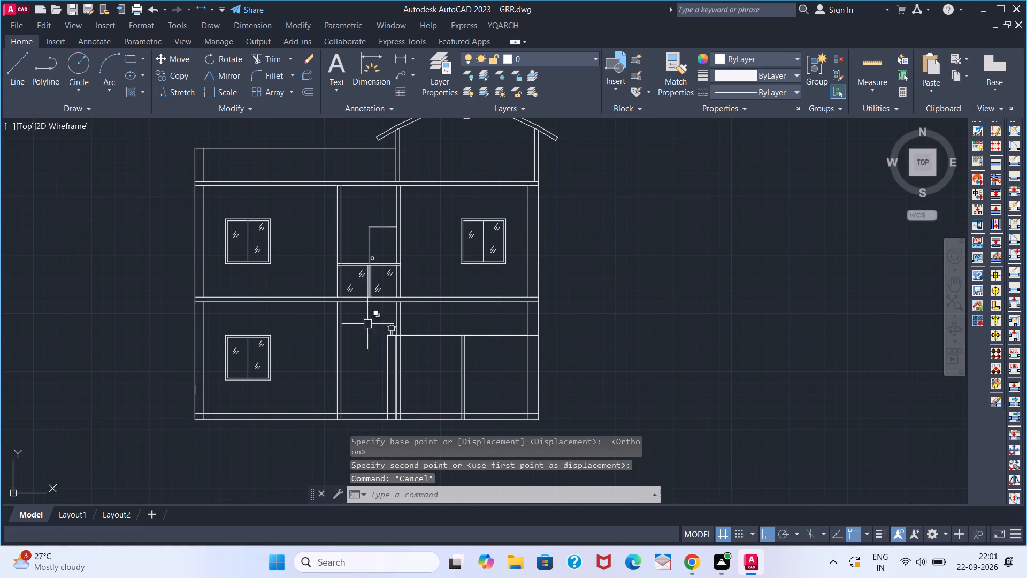
middle_drag(367, 329, 357, 333)
middle_drag(357, 333, 347, 339)
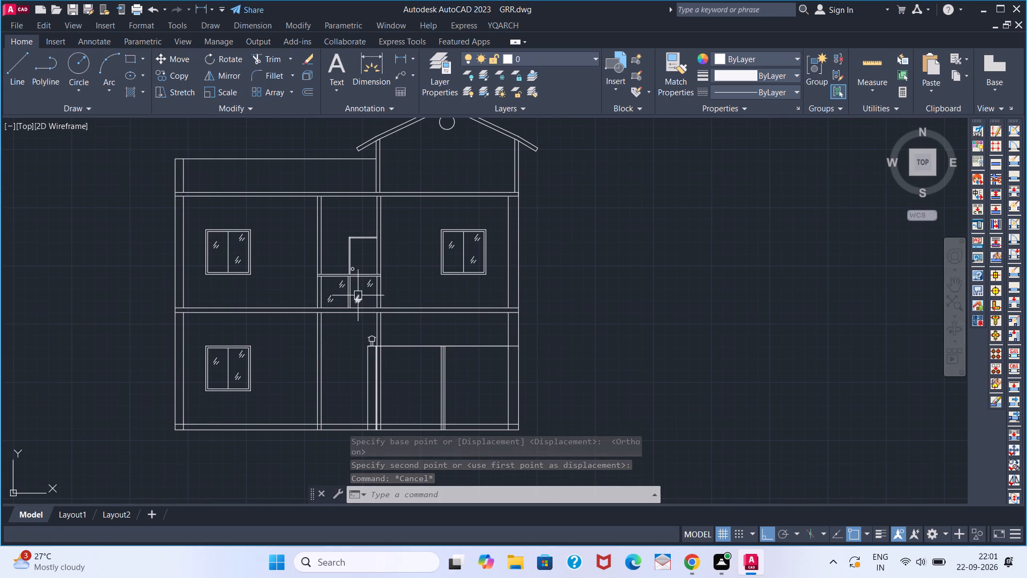
scroll(346, 290, up, 3)
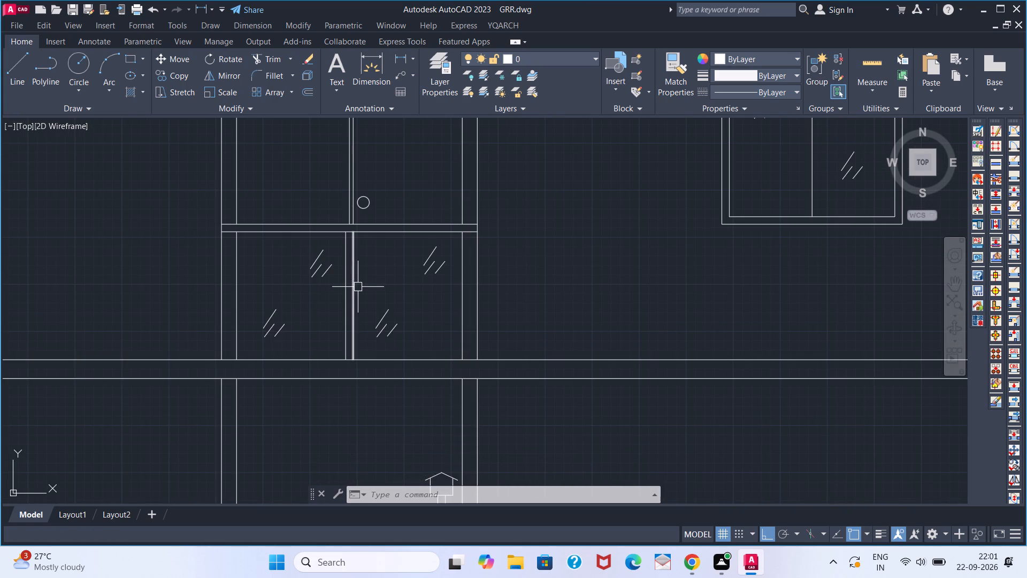
click(354, 284)
key(Delete)
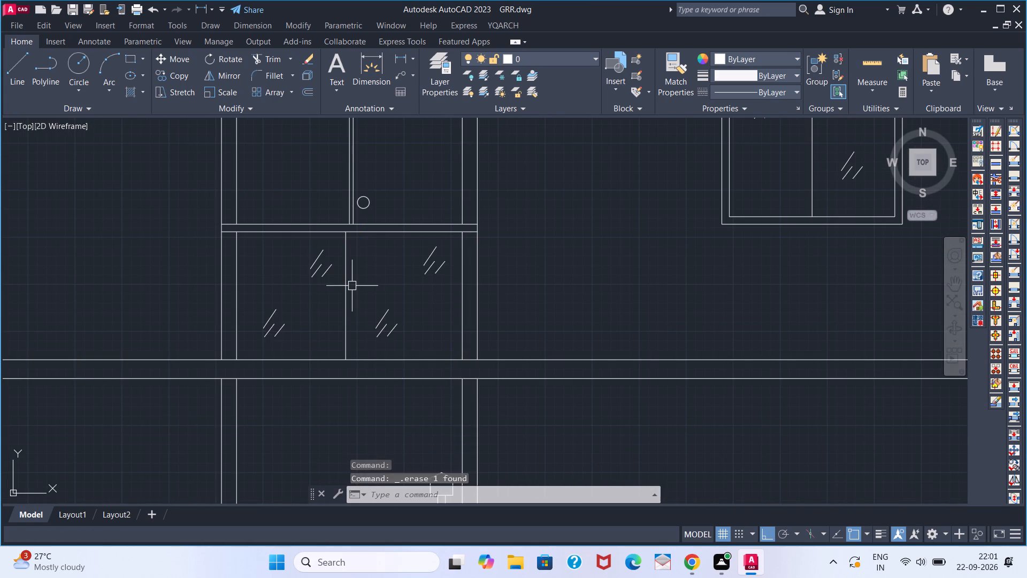
click(344, 283)
key(Delete)
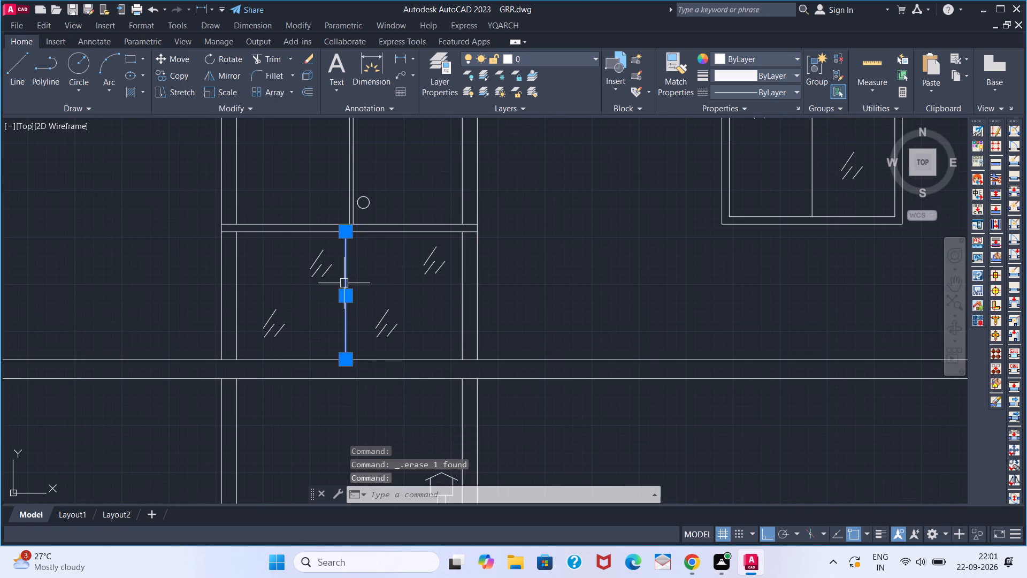
Erase the two ground-floor vertical wall lines directly below the right-hand post of the upper-floor glass railing.
scroll(328, 332, down, 3)
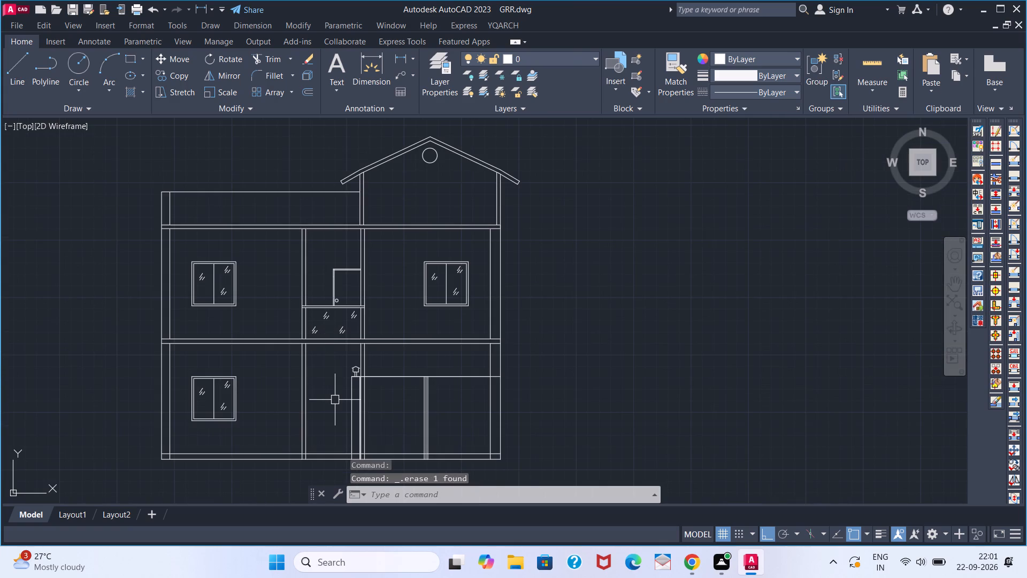
scroll(333, 399, down, 1)
middle_drag(331, 397, 290, 354)
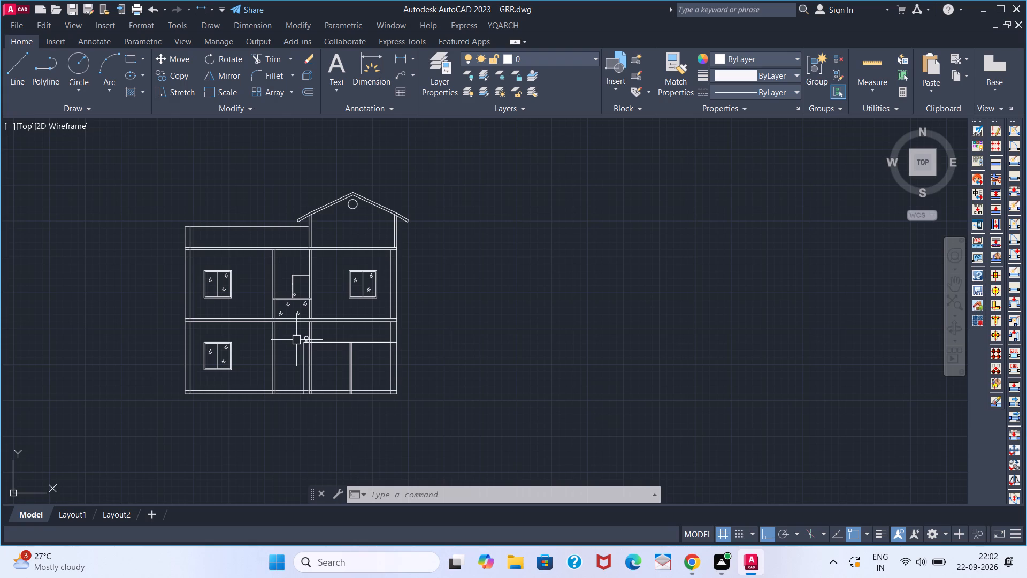
scroll(316, 338, up, 3)
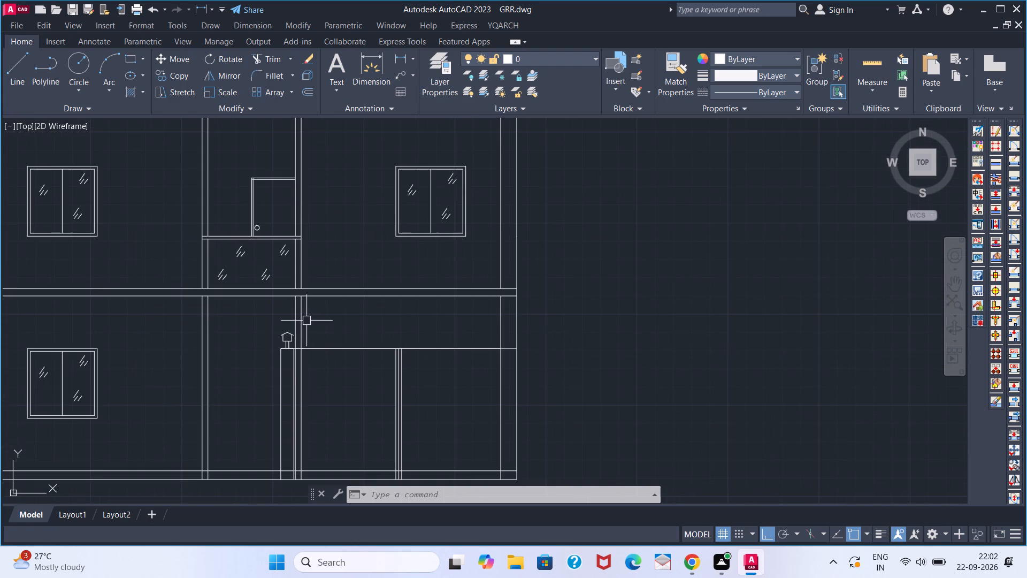
scroll(302, 301, up, 1)
click(302, 308)
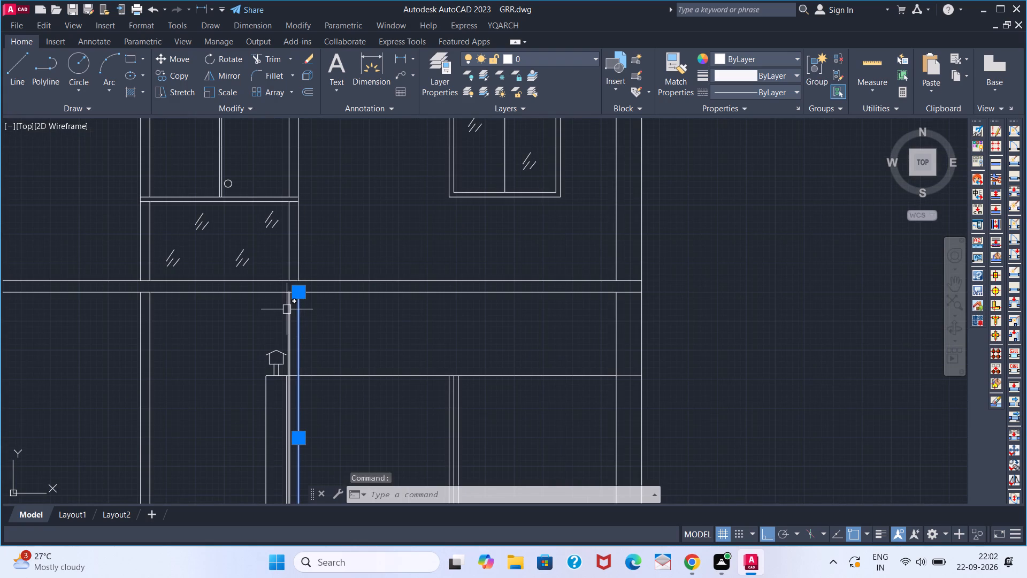
click(286, 309)
key(Delete)
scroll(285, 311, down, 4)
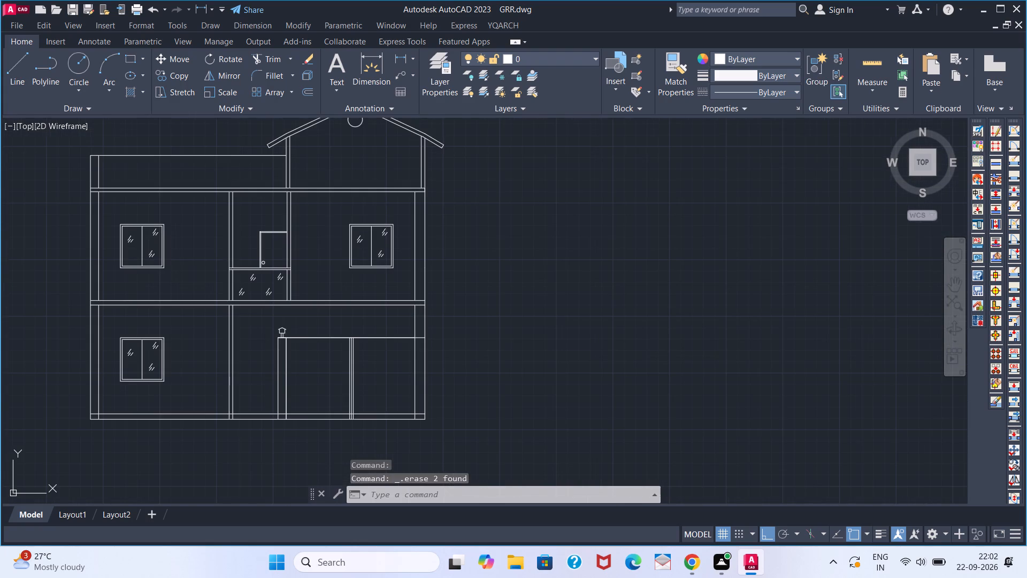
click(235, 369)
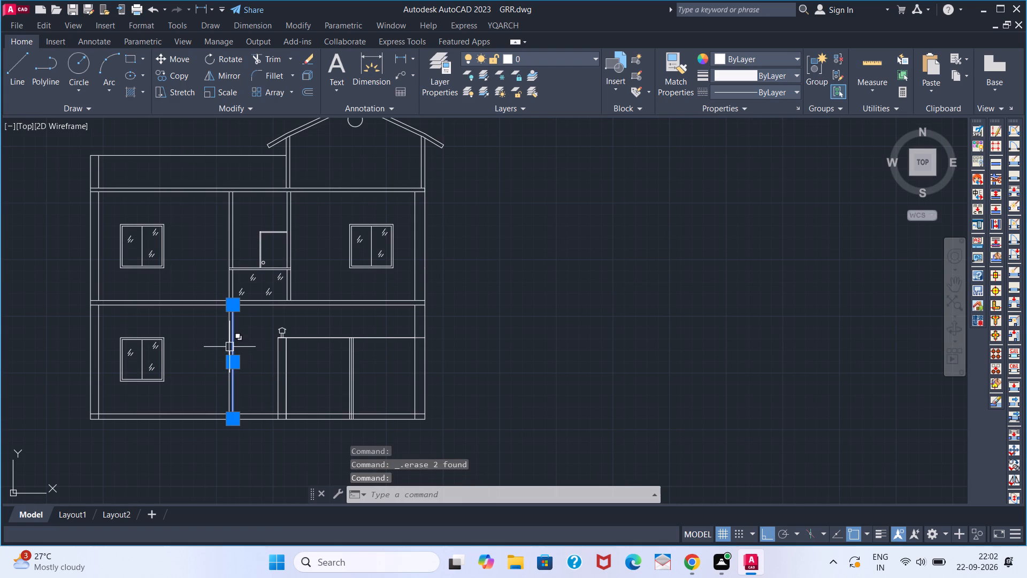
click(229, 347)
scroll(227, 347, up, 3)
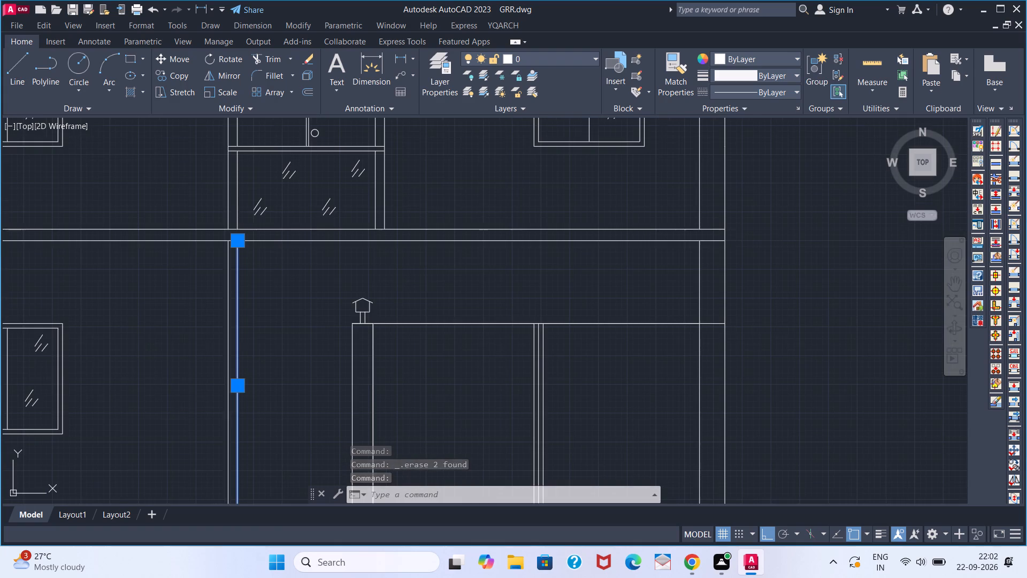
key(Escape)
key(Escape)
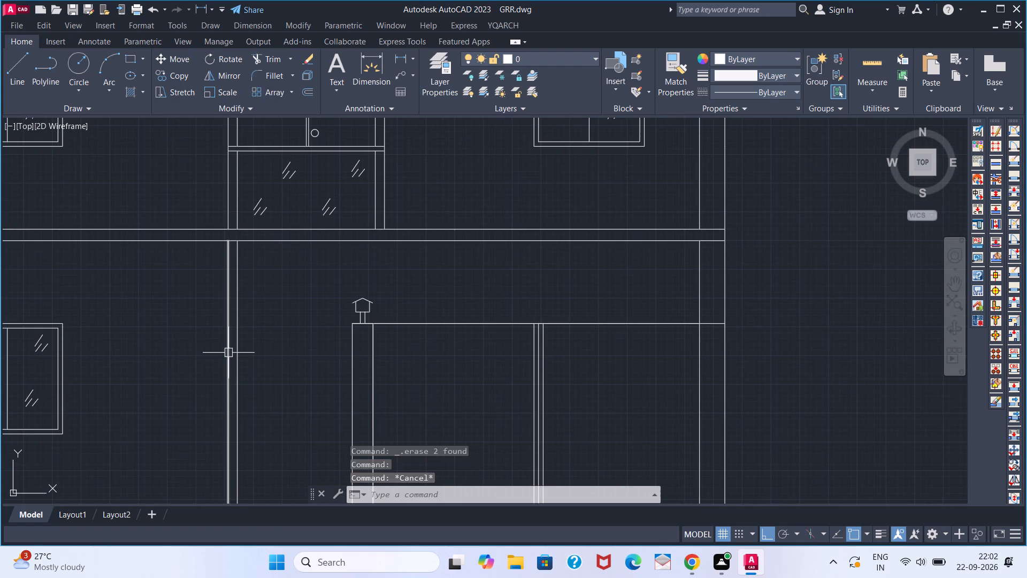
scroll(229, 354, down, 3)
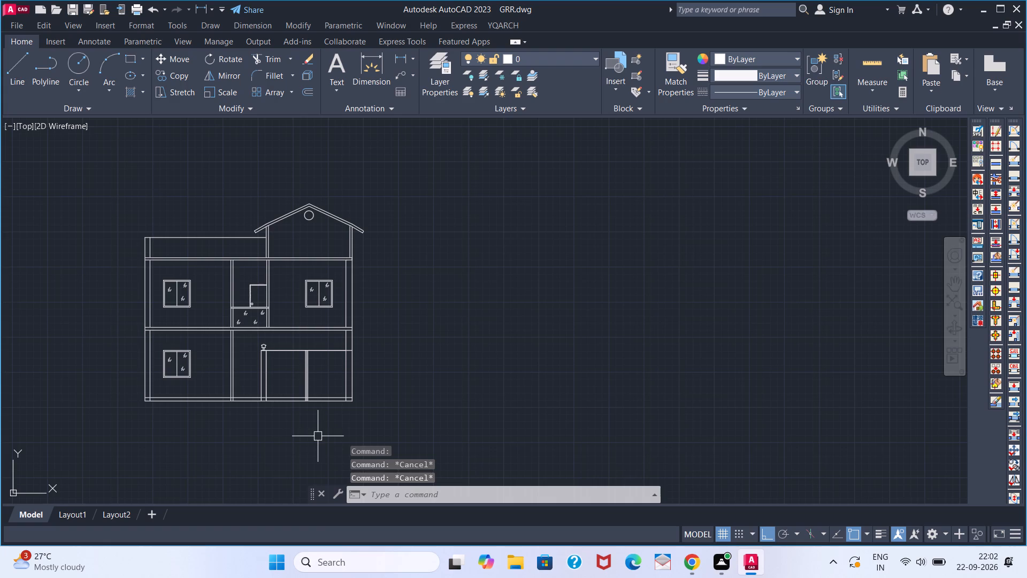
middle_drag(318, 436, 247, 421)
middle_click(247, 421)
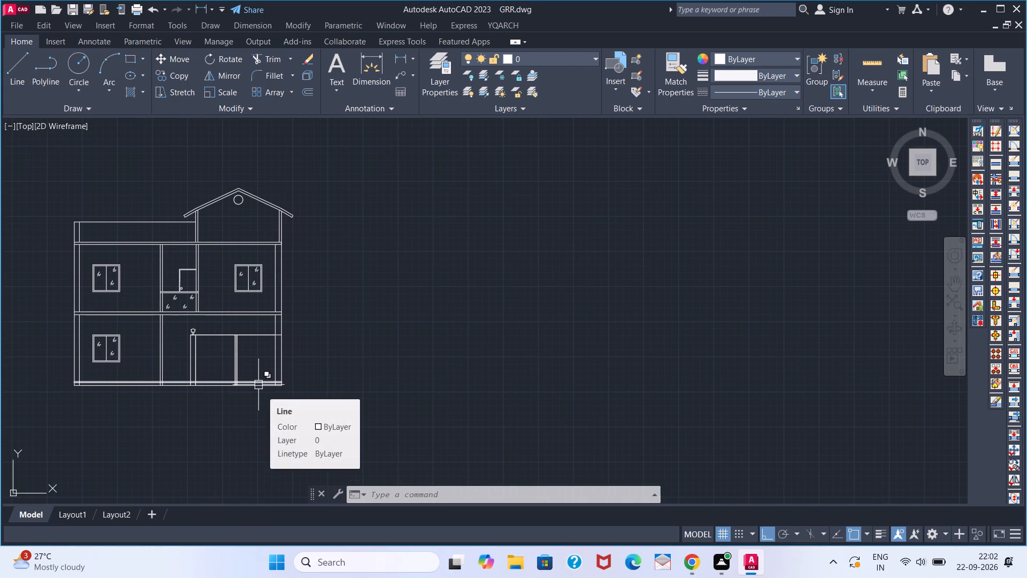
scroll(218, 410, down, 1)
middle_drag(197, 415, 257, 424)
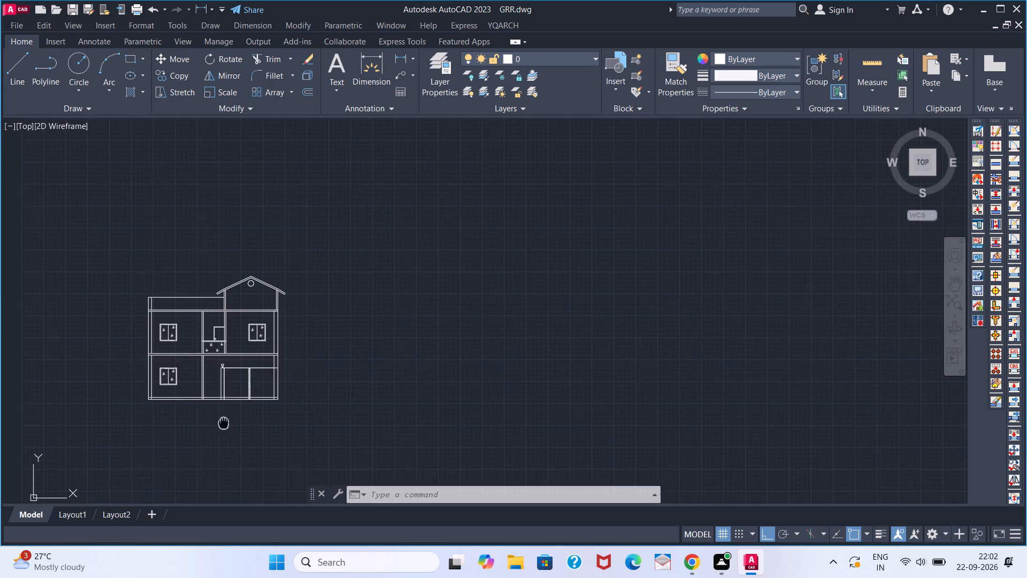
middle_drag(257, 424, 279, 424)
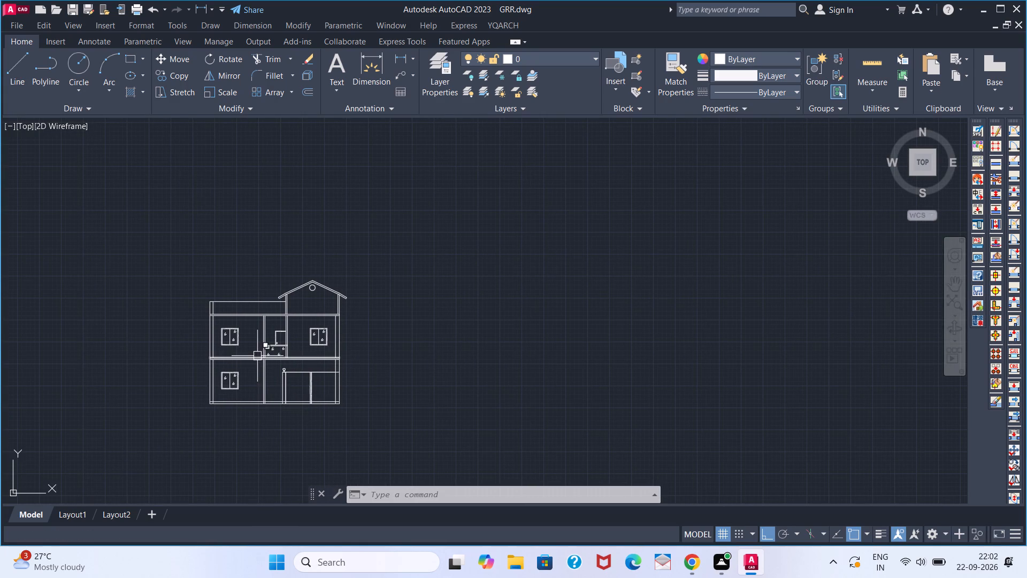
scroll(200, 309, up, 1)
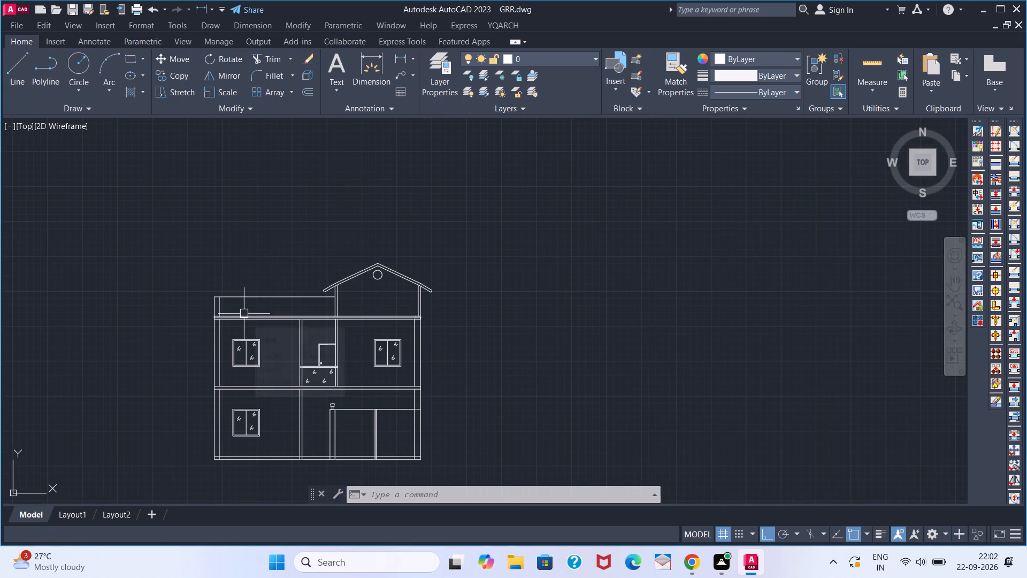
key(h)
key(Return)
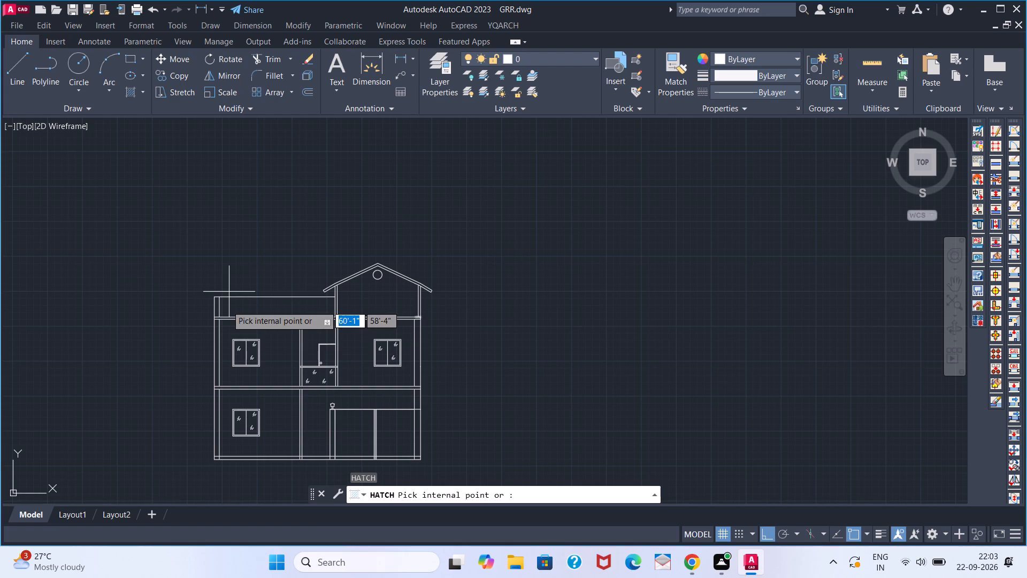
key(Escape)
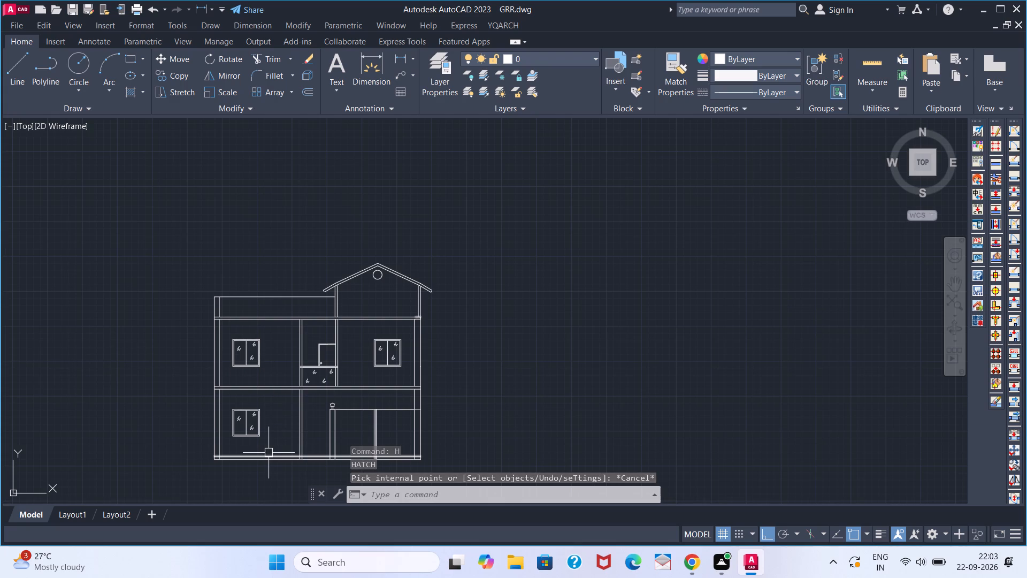
Trim the vertical wall and post lines crossing the base strip between the two bottom horizontal lines, using one fence across the house.
text(TR)
key(space)
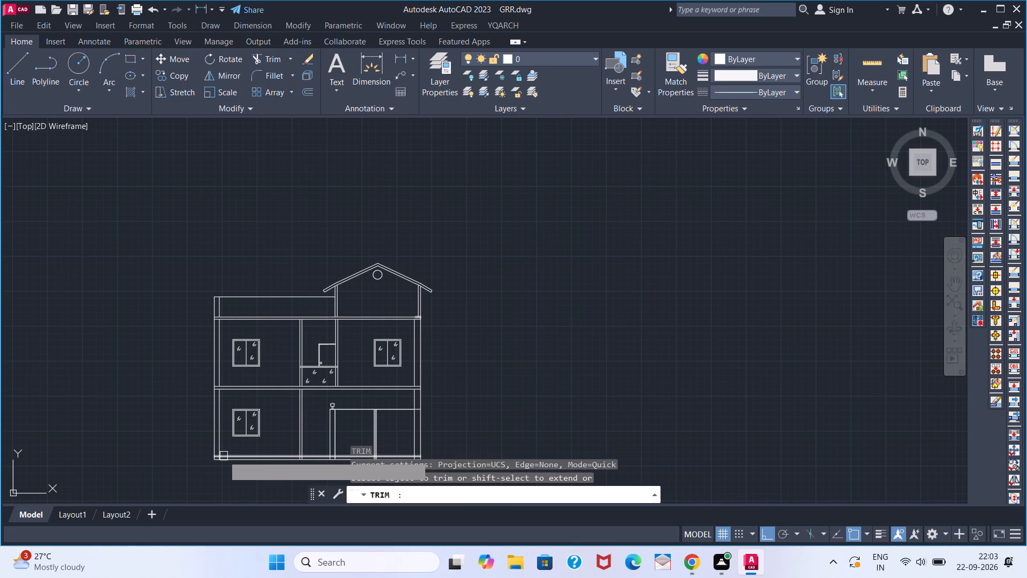
scroll(220, 456, up, 8)
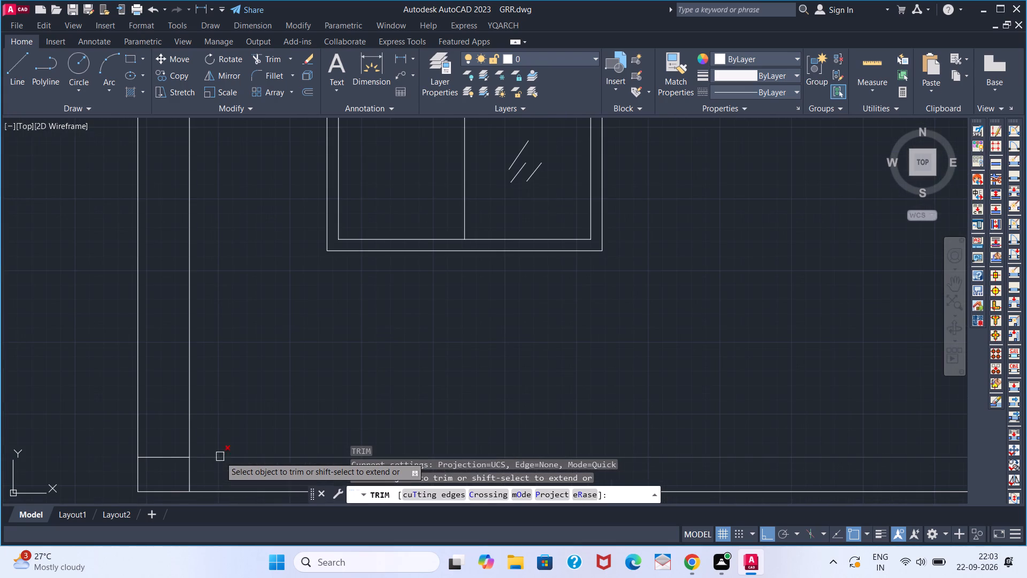
click(176, 477)
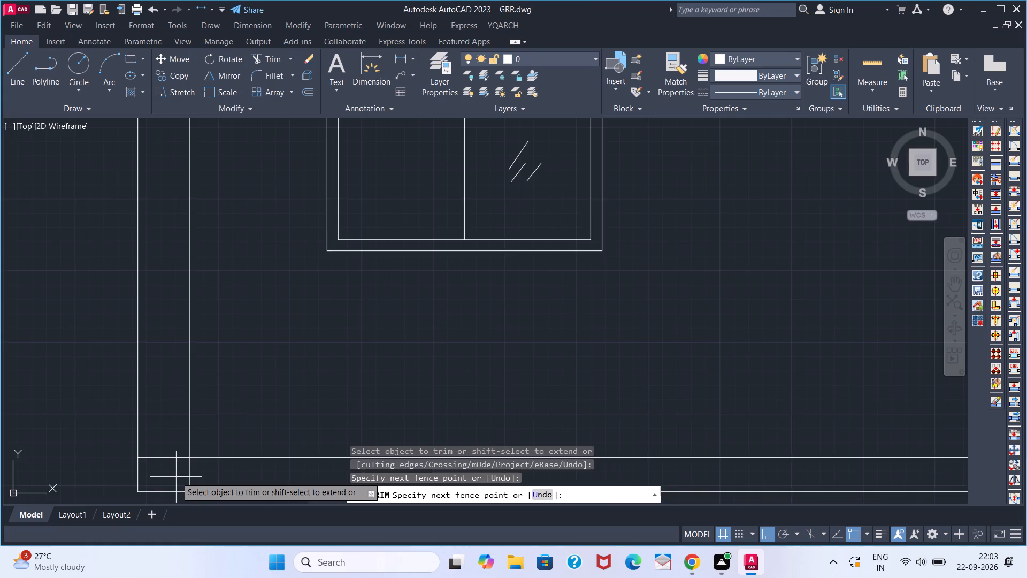
scroll(206, 478, down, 4)
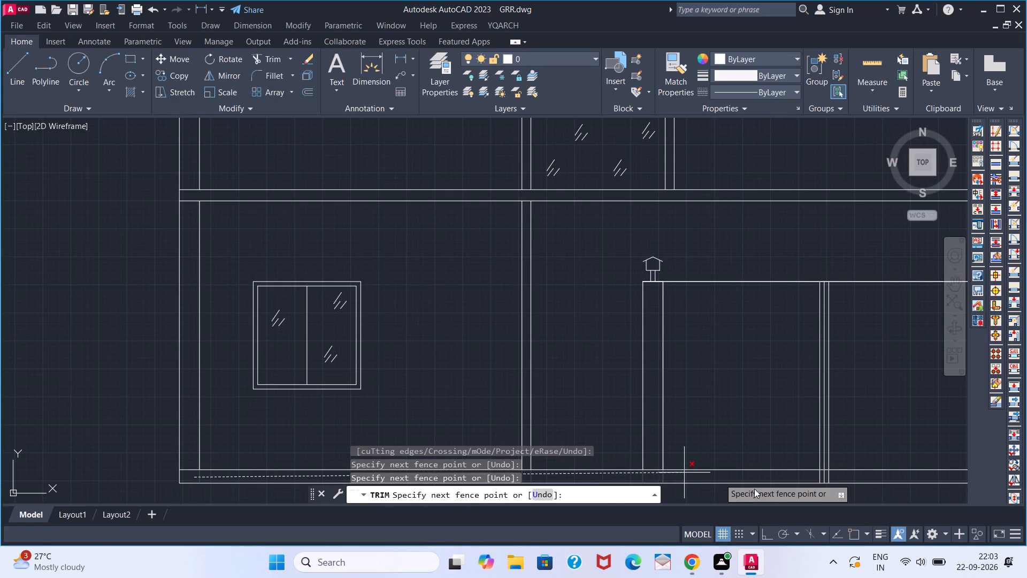
middle_drag(700, 489, 104, 429)
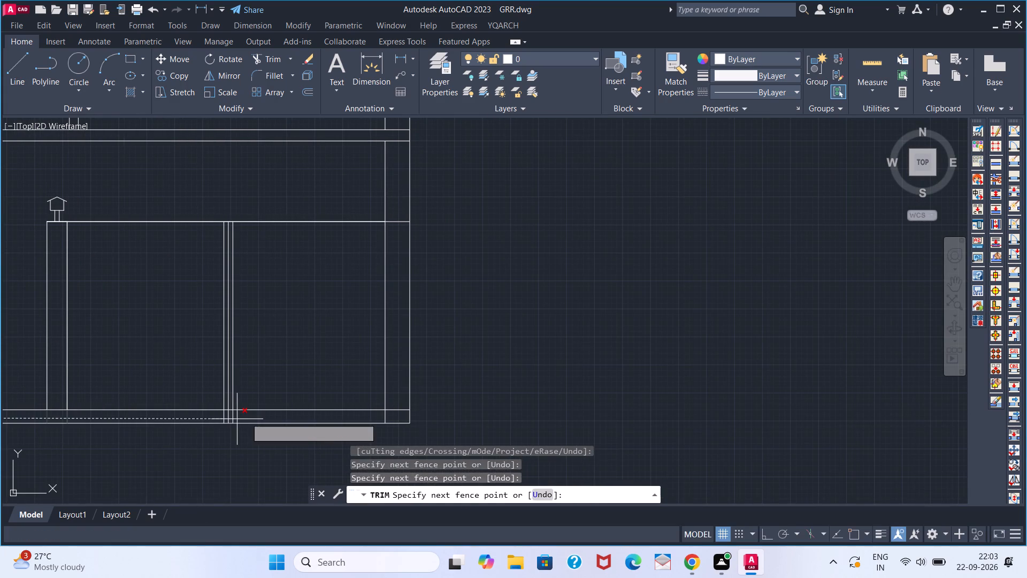
click(386, 415)
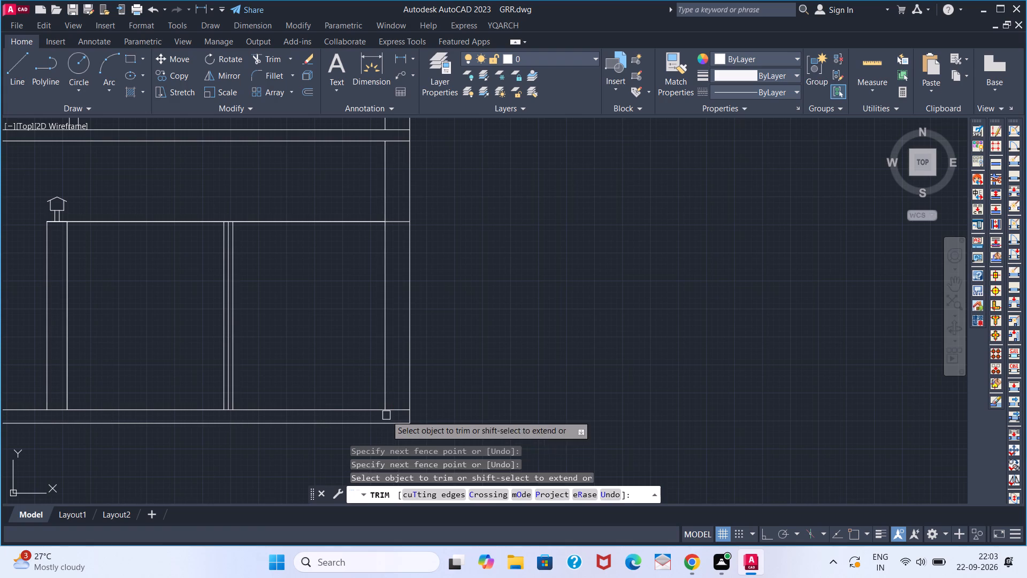
scroll(264, 443, down, 3)
middle_drag(208, 459, 241, 460)
key(c)
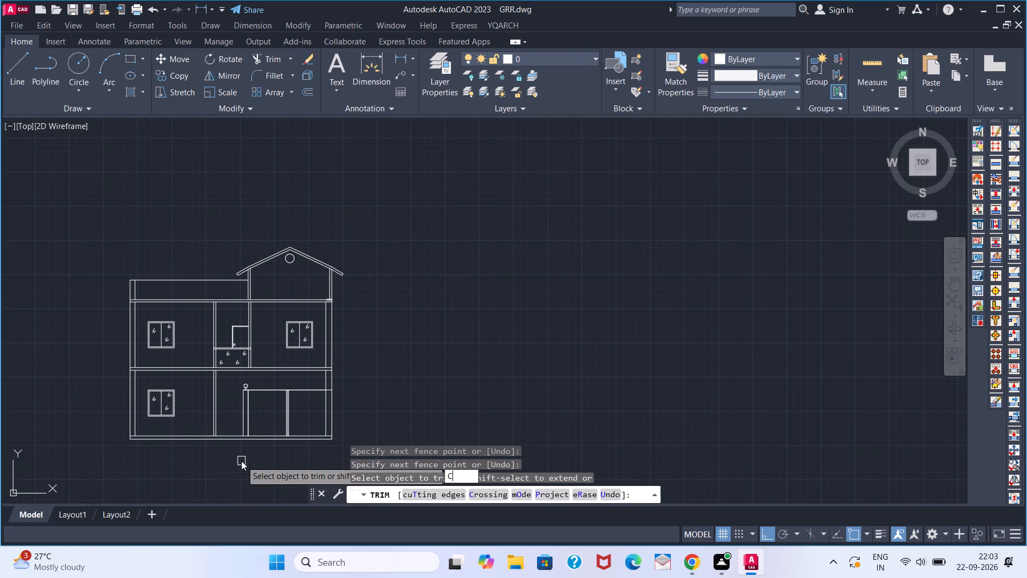
key(space)
key(Escape)
key(Escape)
key(Escape)
key(Escape)
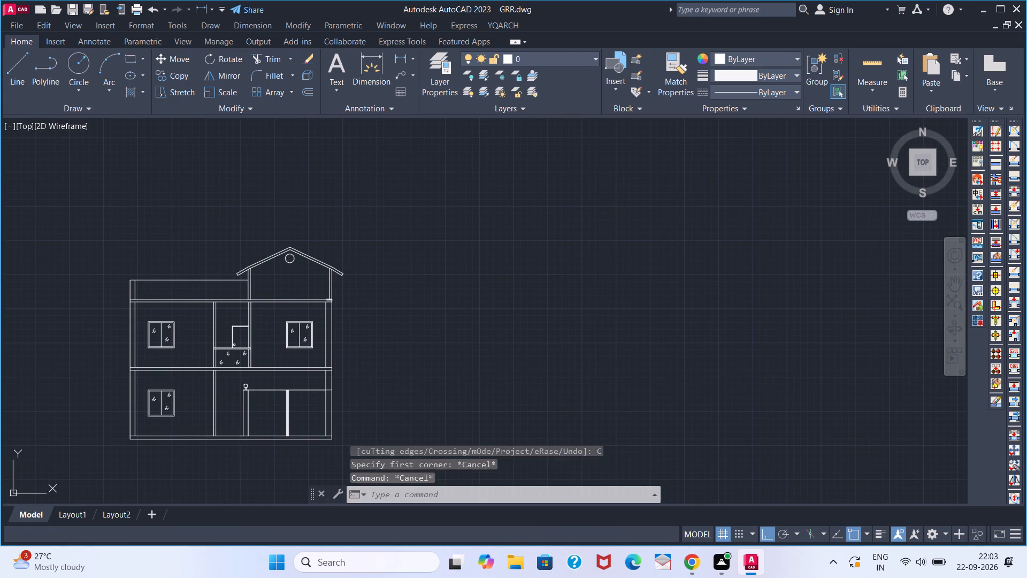
key(Escape)
key(Escape)
key(Escape)
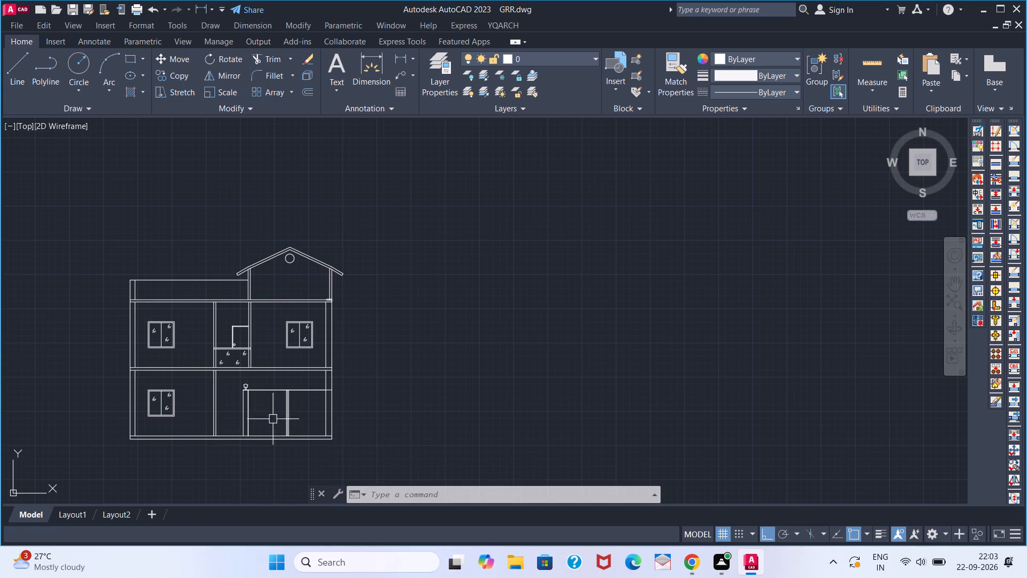
Hatch the gable roof band with a Solid fill in orange, colour 242,103,34.
middle_drag(197, 405, 198, 407)
middle_drag(198, 407, 275, 408)
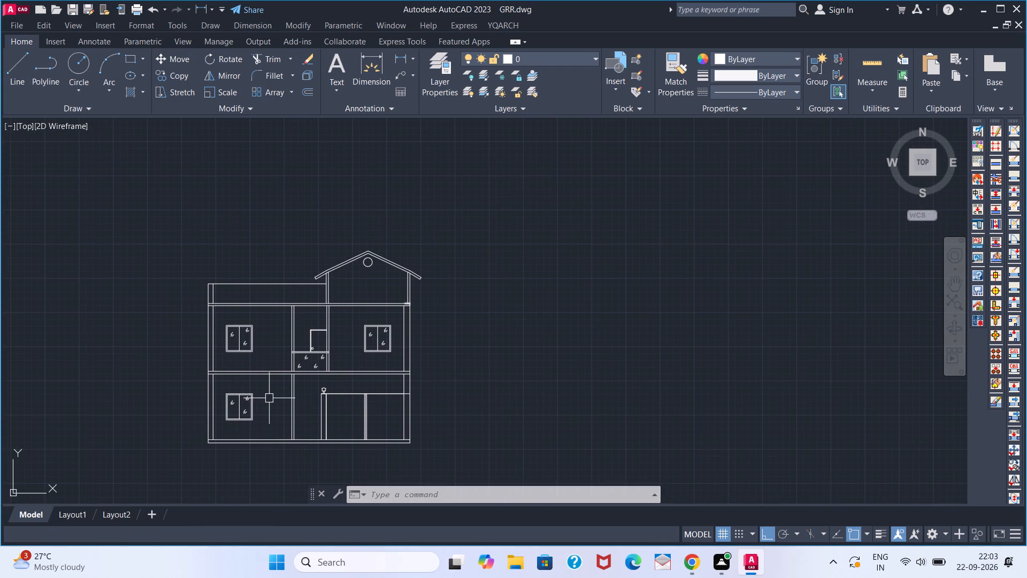
click(130, 89)
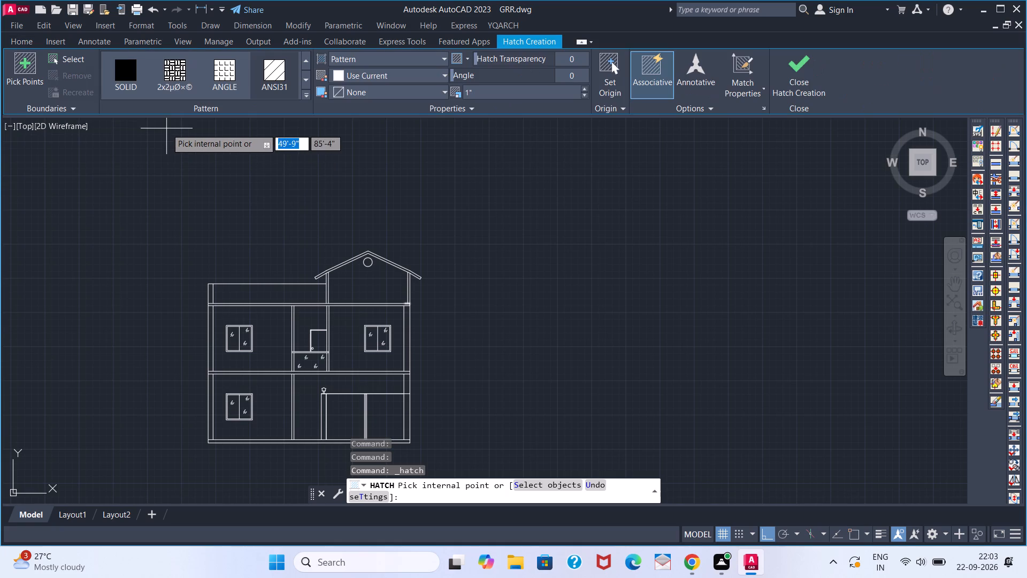
click(134, 74)
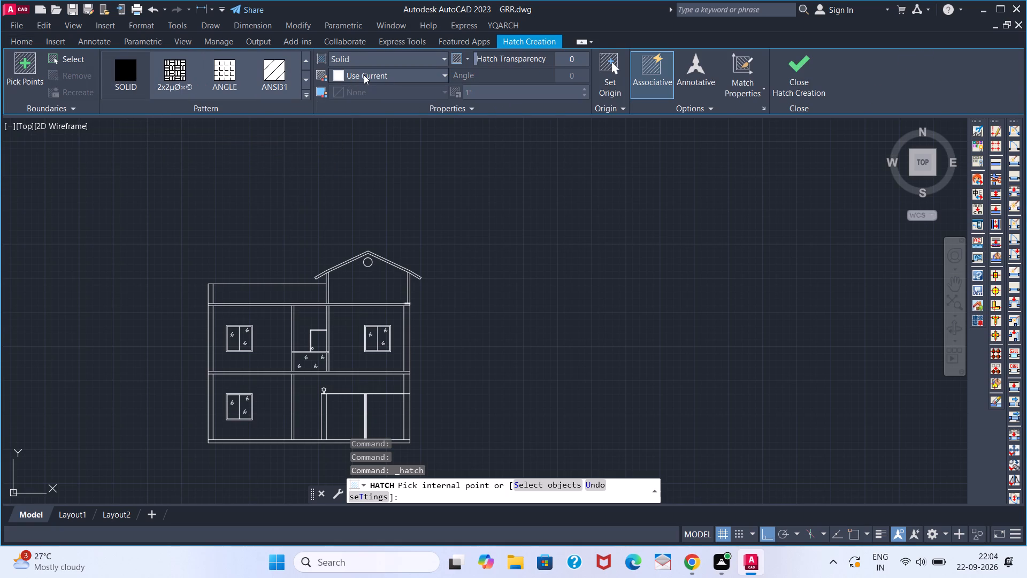
click(339, 74)
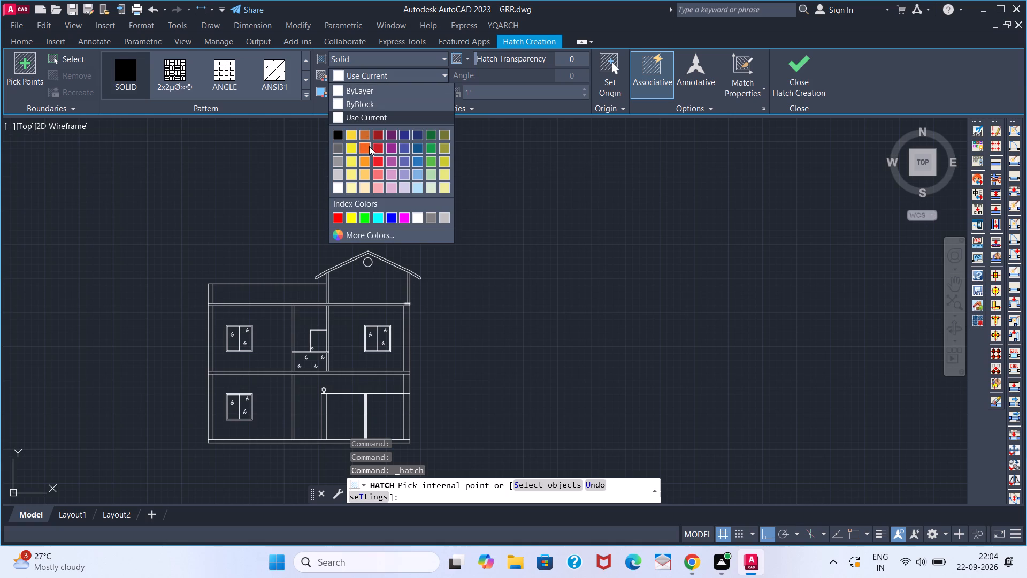
click(369, 146)
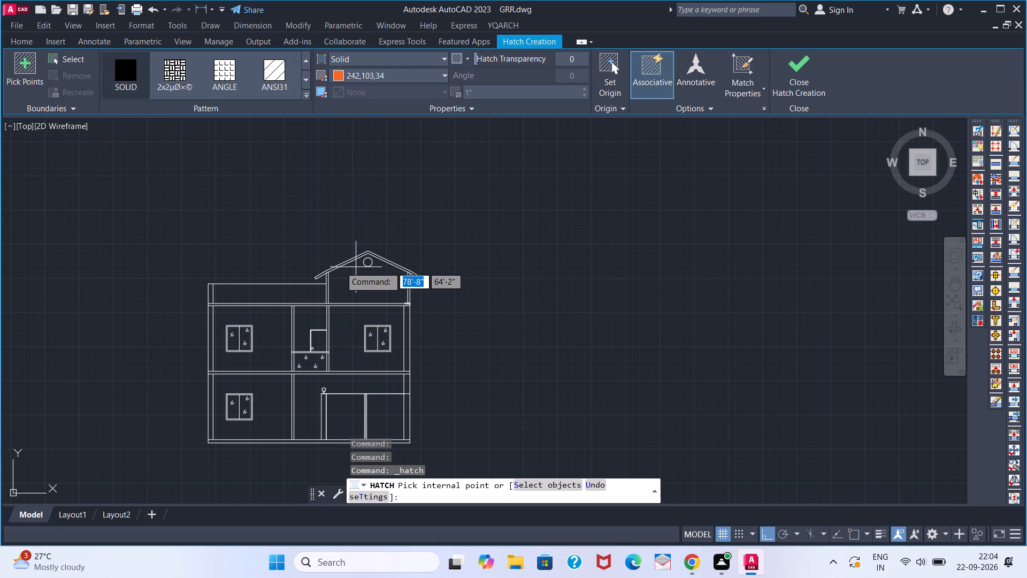
scroll(305, 252, up, 4)
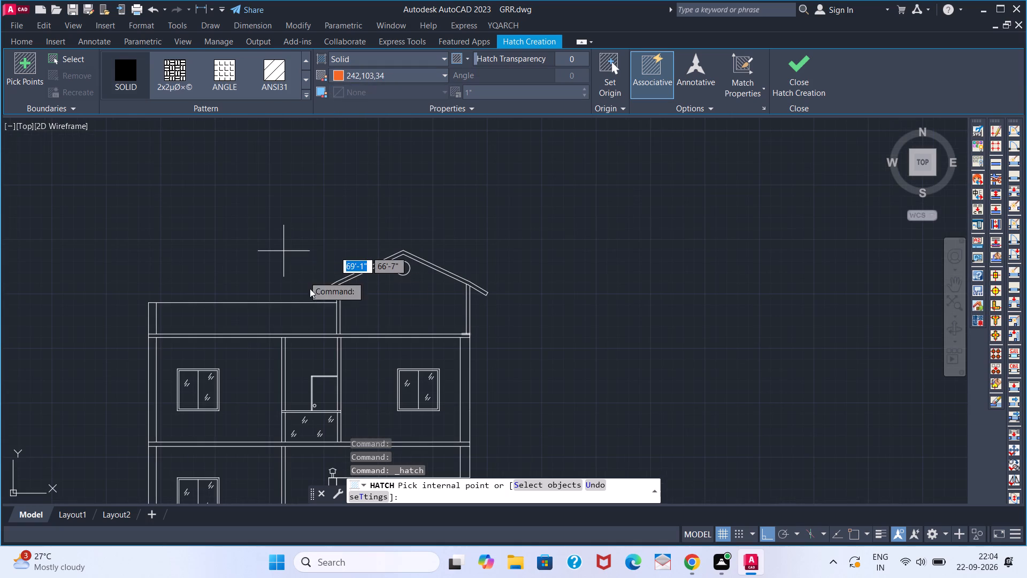
scroll(318, 281, up, 4)
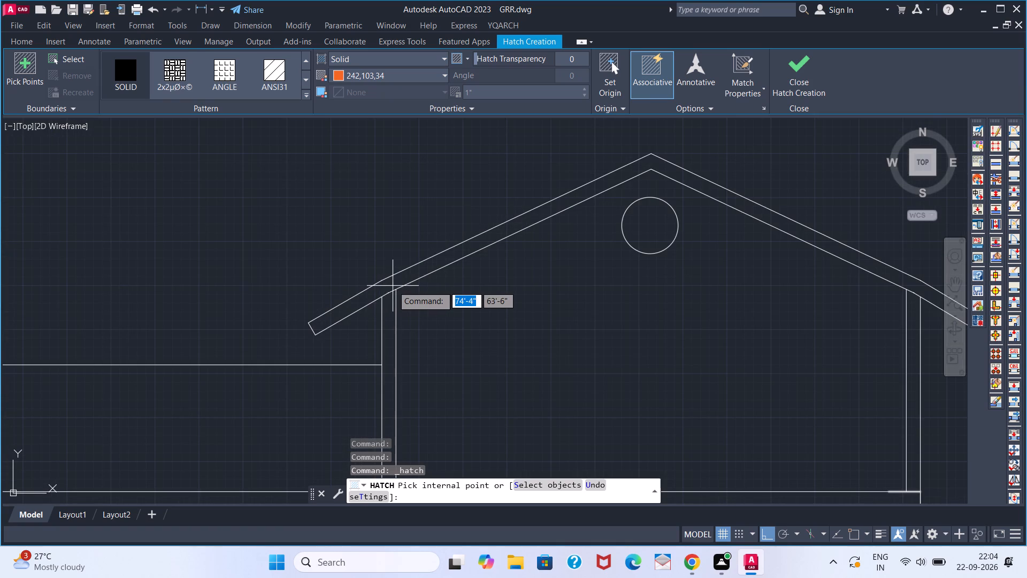
click(393, 286)
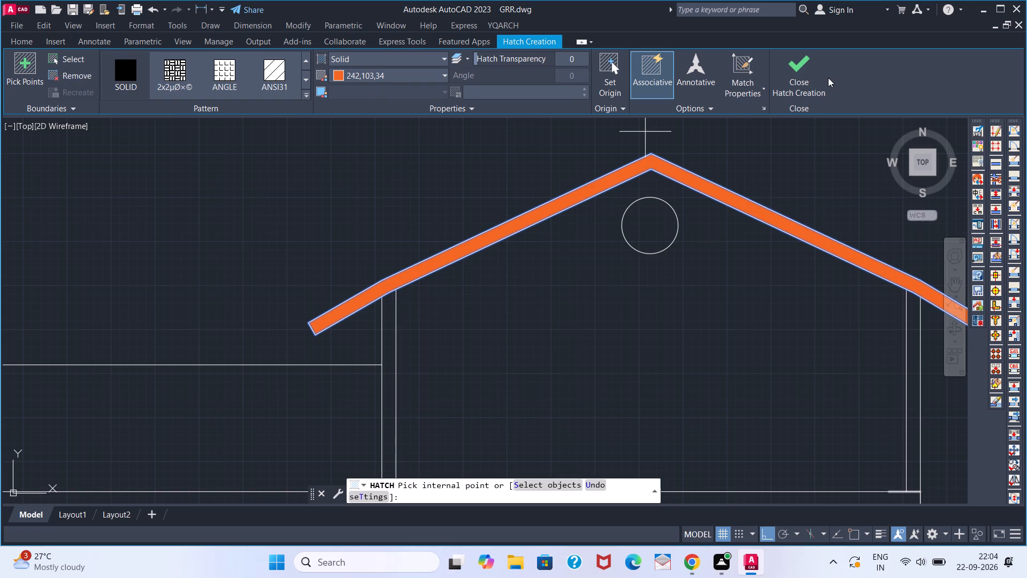
click(801, 69)
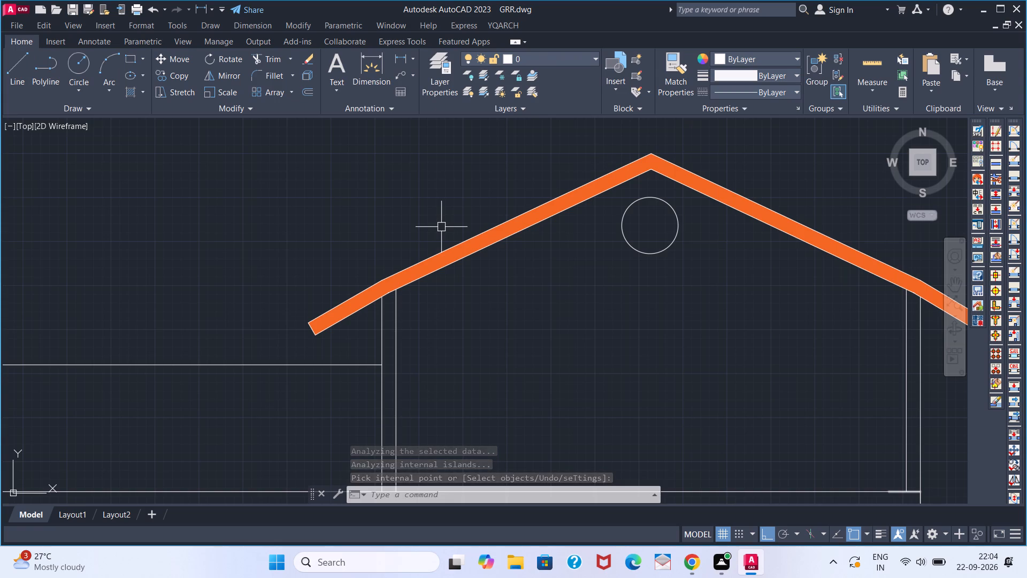
scroll(441, 226, down, 3)
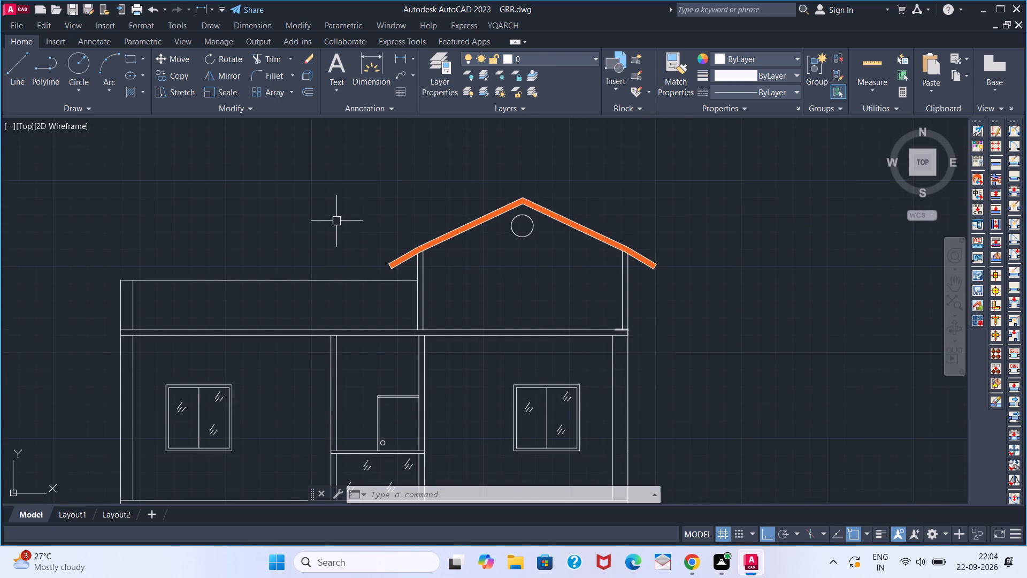
Hatch the slab strip above the upper-floor windows with the AR-CONC pattern in grey, colour 147,149,152.
click(132, 92)
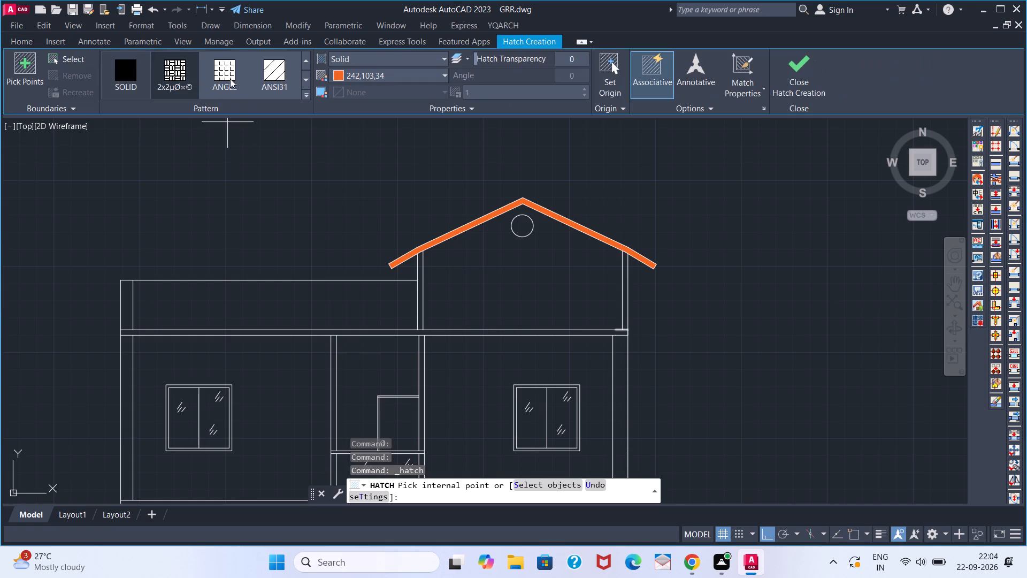
click(303, 92)
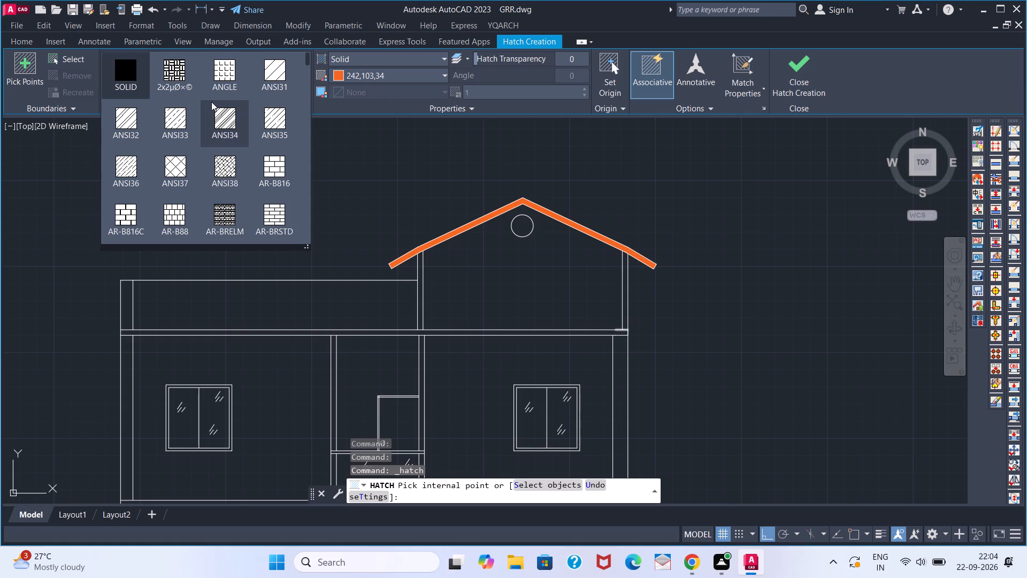
scroll(186, 161, down, 3)
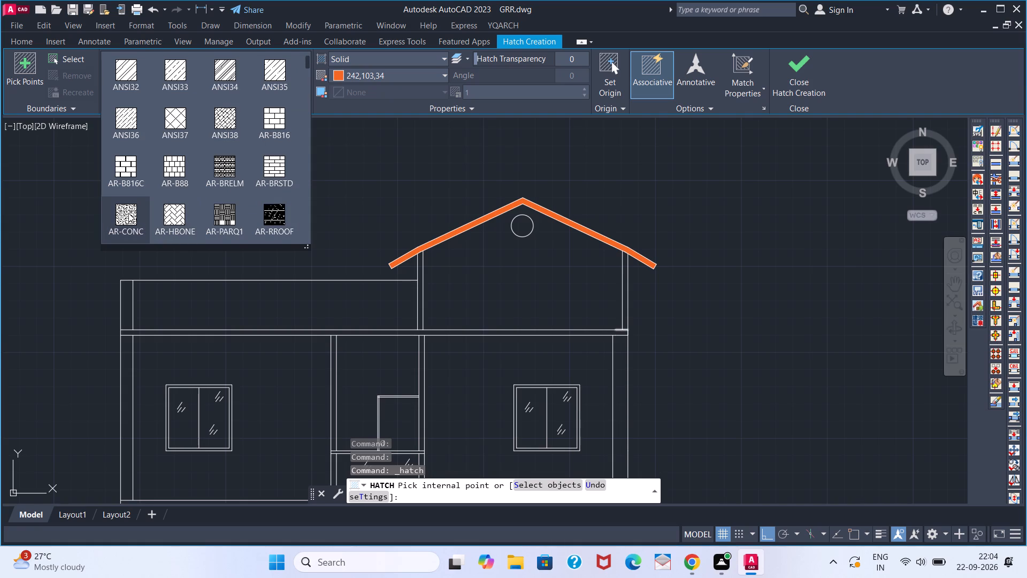
click(127, 213)
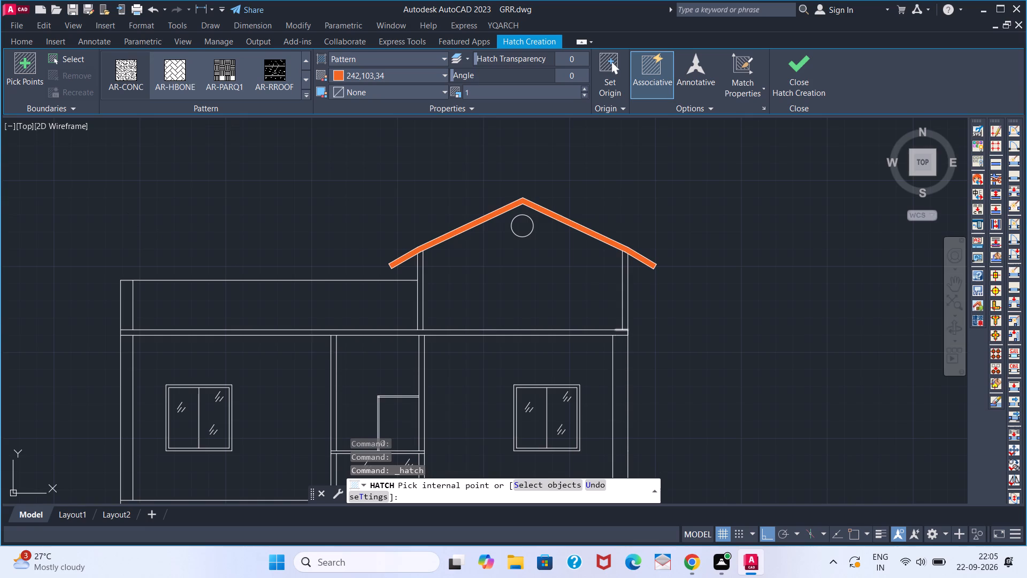
scroll(263, 331, up, 4)
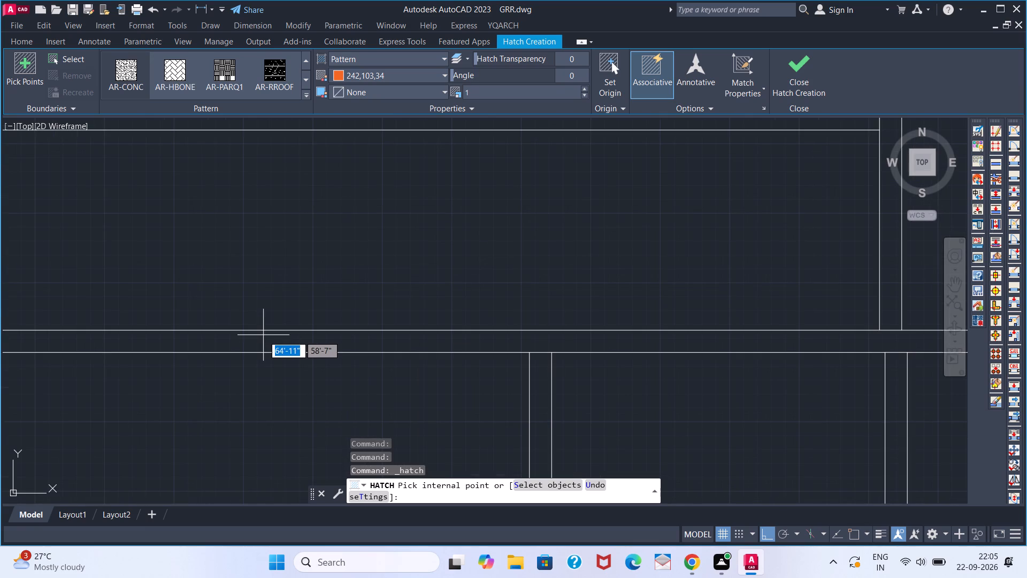
click(263, 341)
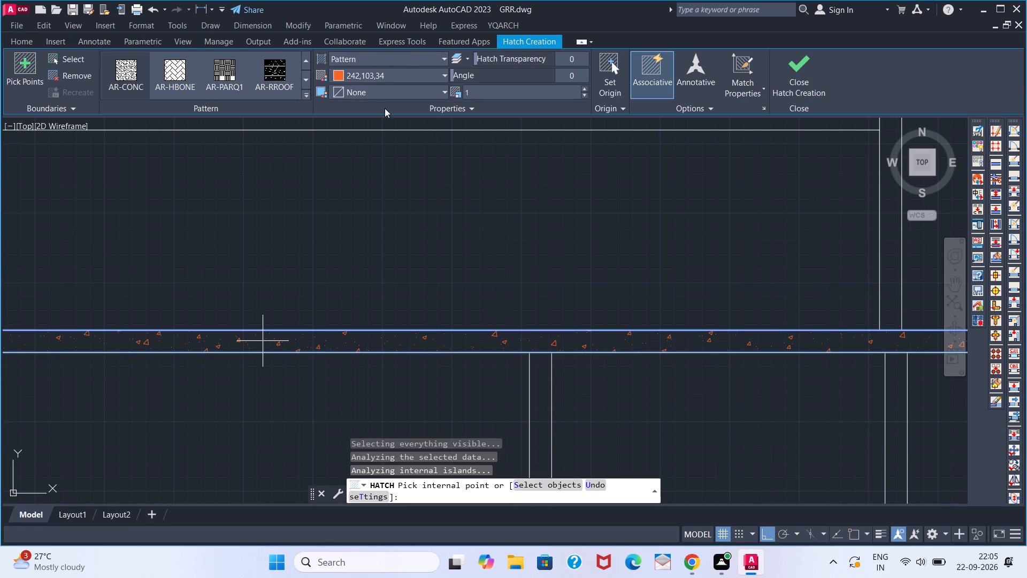
click(342, 72)
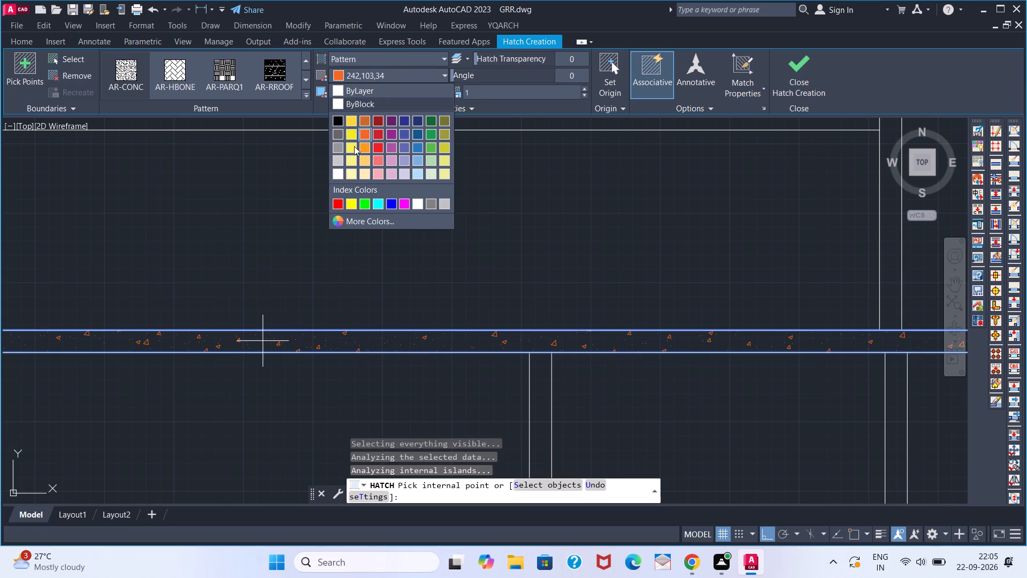
click(338, 147)
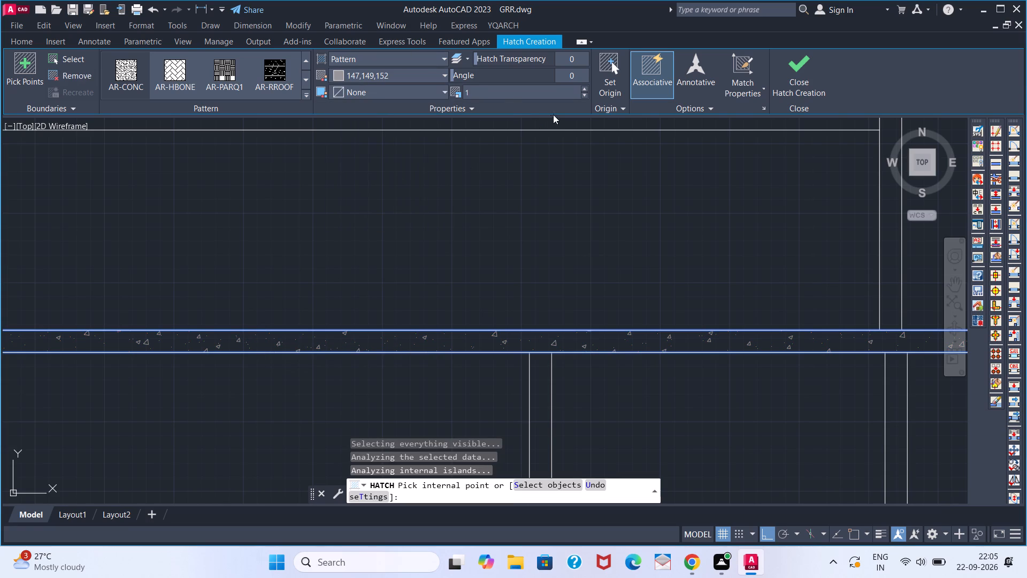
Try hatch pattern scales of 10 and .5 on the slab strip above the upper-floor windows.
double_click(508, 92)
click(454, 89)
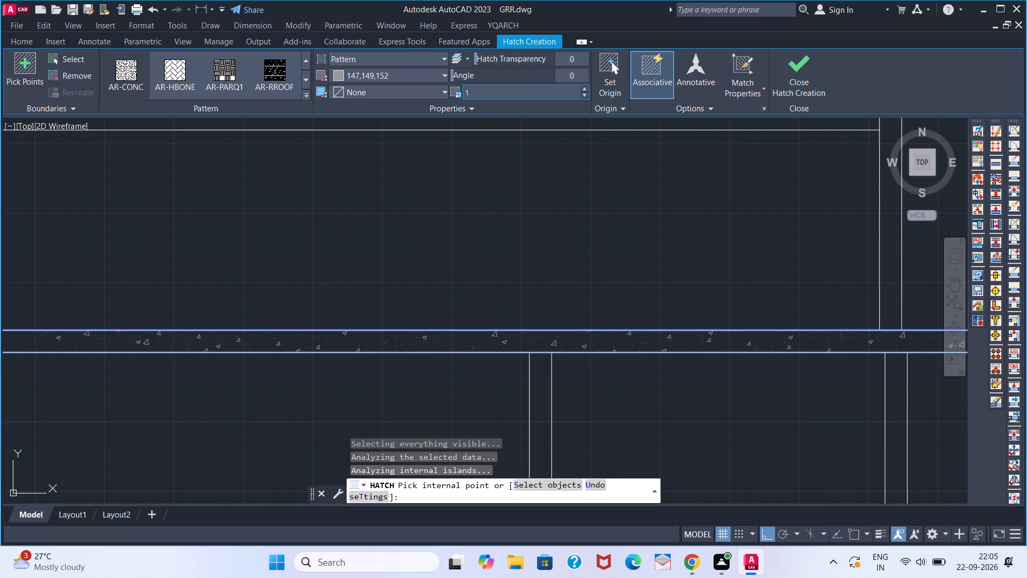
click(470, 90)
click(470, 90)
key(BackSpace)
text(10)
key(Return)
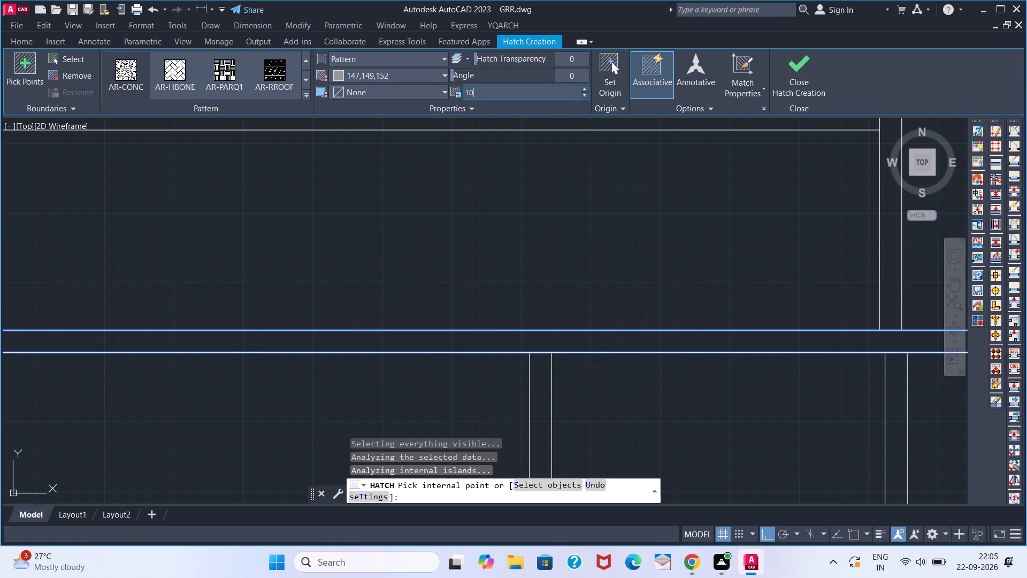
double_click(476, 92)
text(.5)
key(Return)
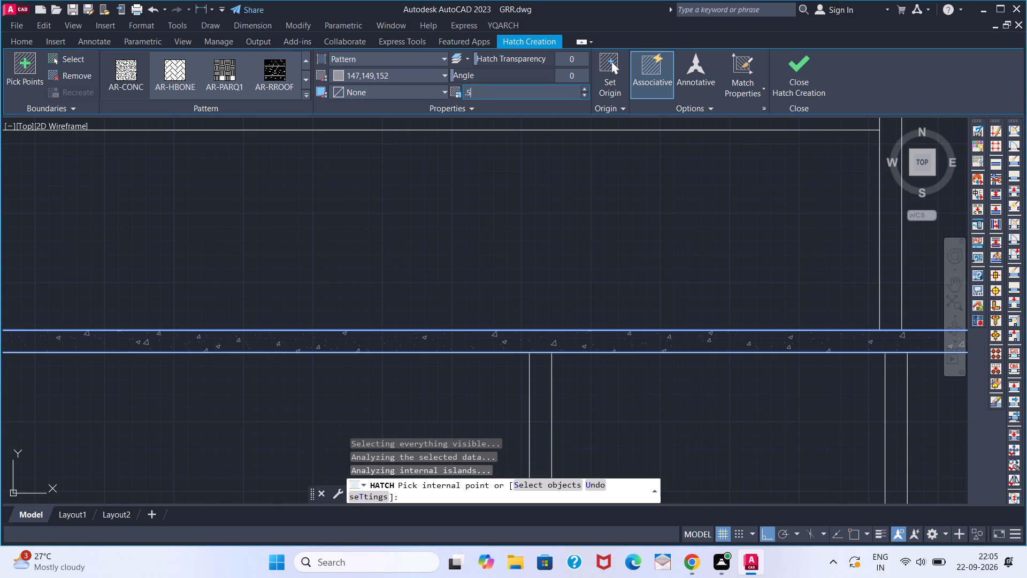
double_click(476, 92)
Reduce the upper slab hatch's scale in small increments for a denser concrete pattern and finish the hatch.
double_click(581, 94)
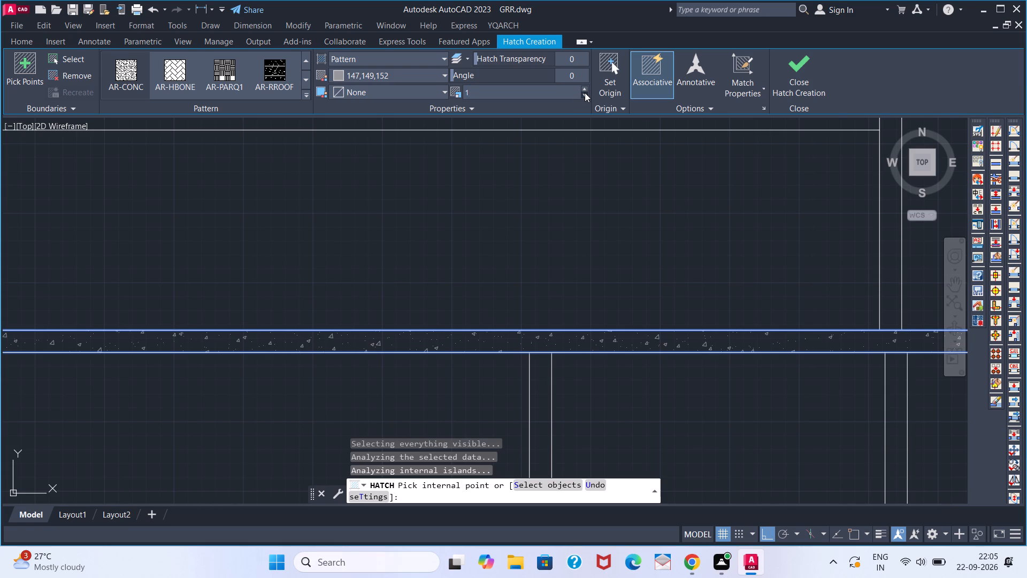
click(585, 93)
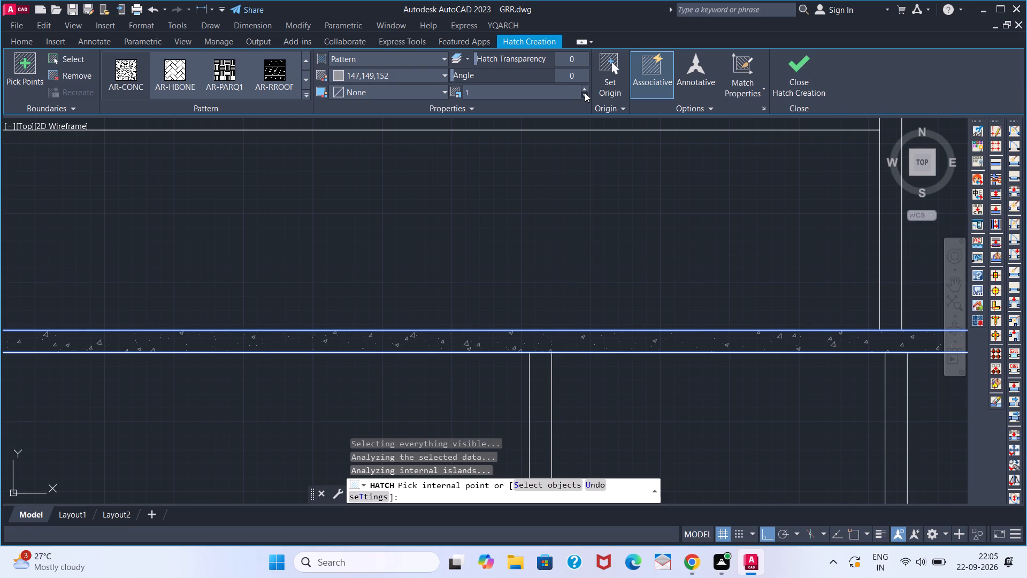
click(585, 93)
scroll(519, 184, down, 3)
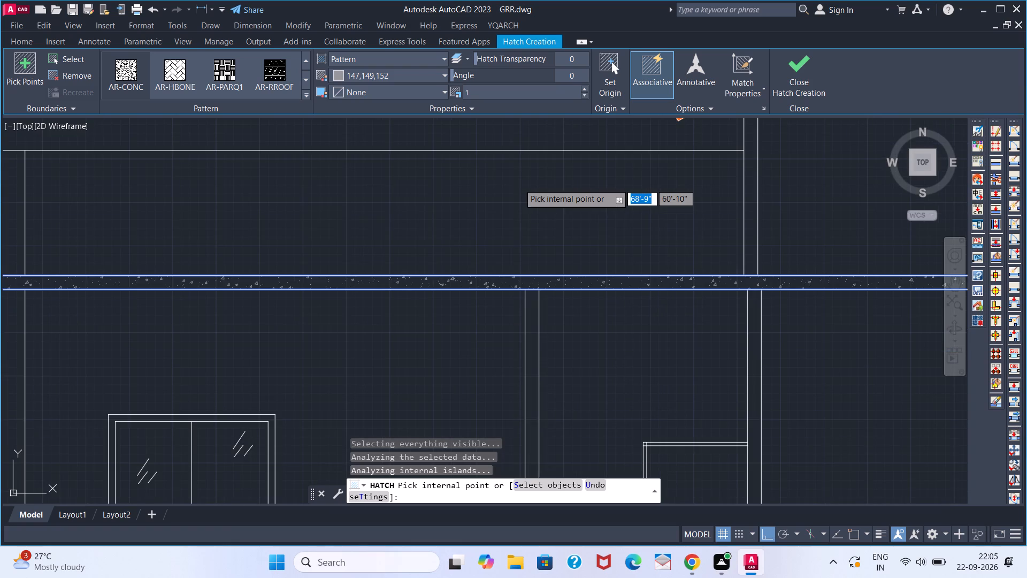
scroll(504, 232, down, 1)
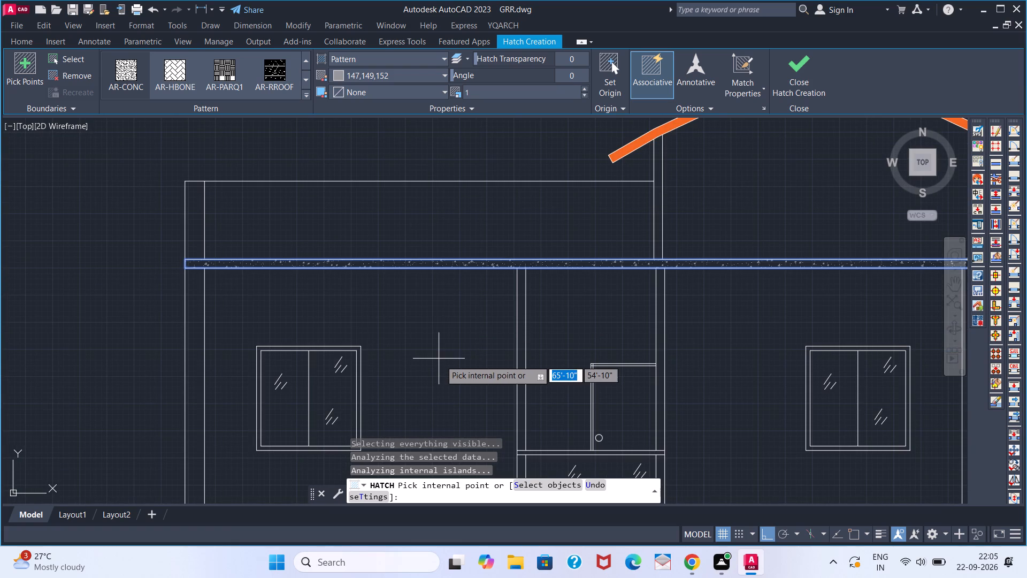
key(space)
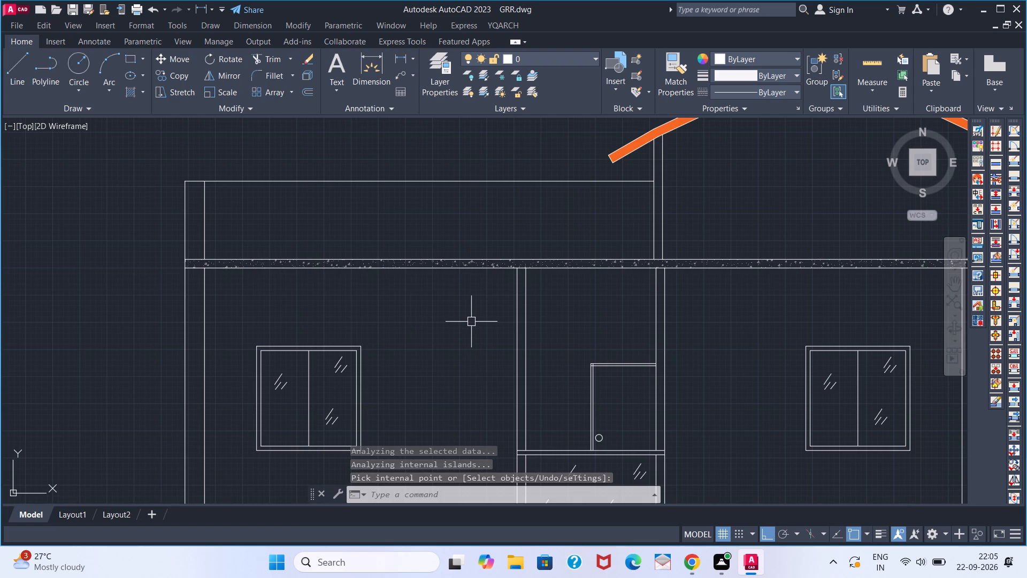
Hatch the floor slab strip between the two storeys with the same grey AR-CONC pattern, colour 147,149,152.
middle_drag(456, 314, 206, 178)
scroll(249, 235, down, 1)
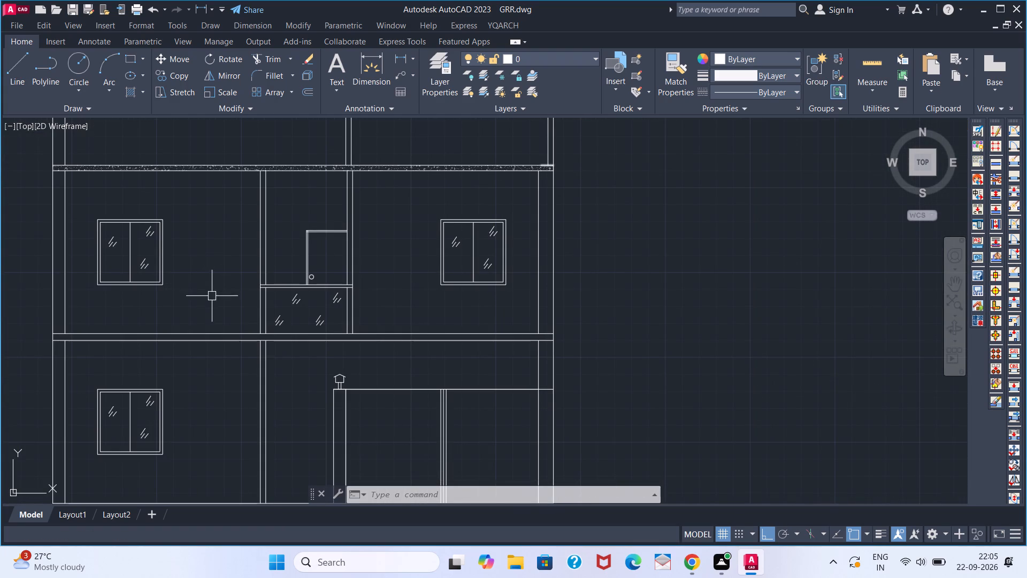
scroll(195, 338, up, 3)
key(space)
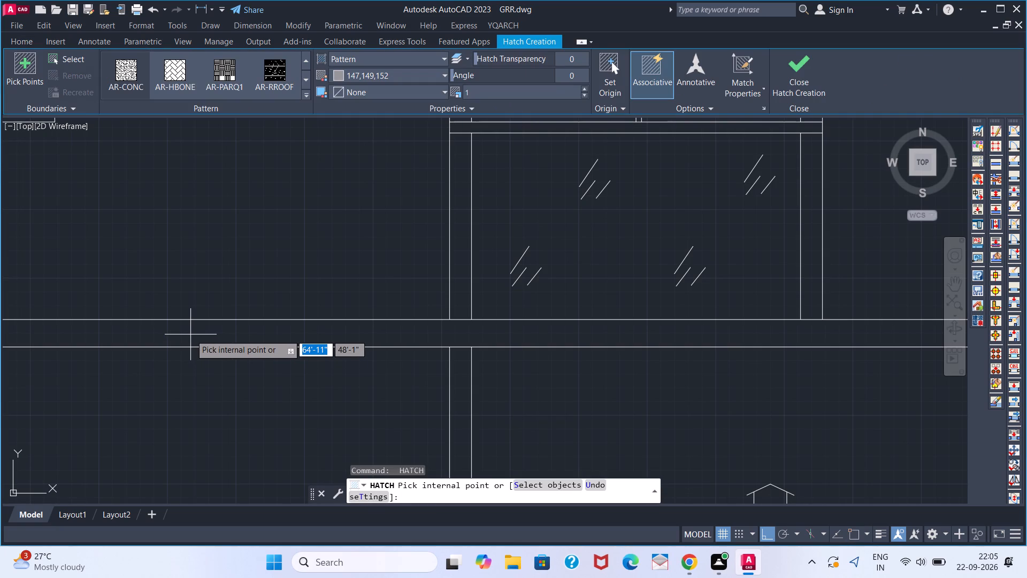
click(190, 334)
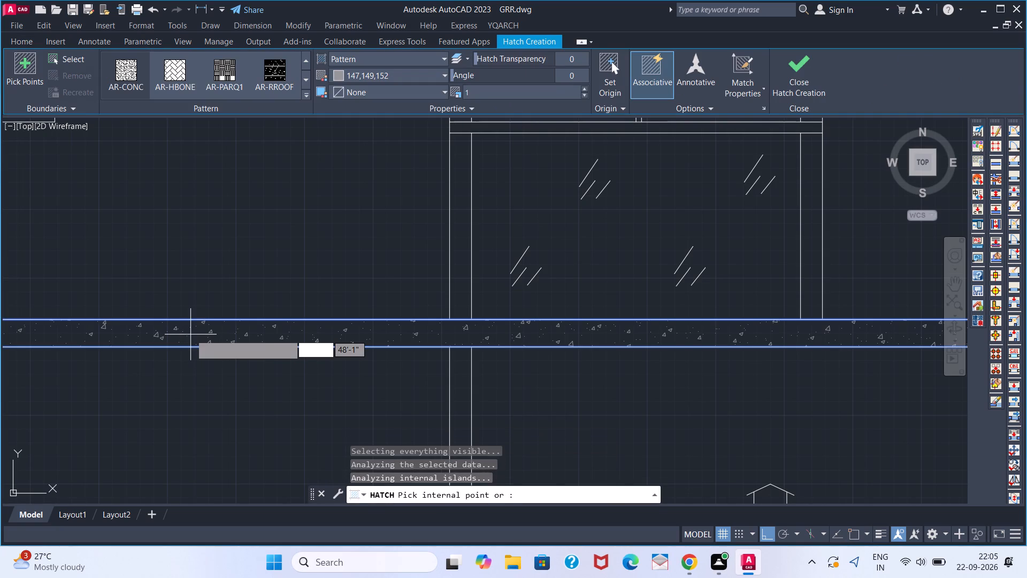
key(space)
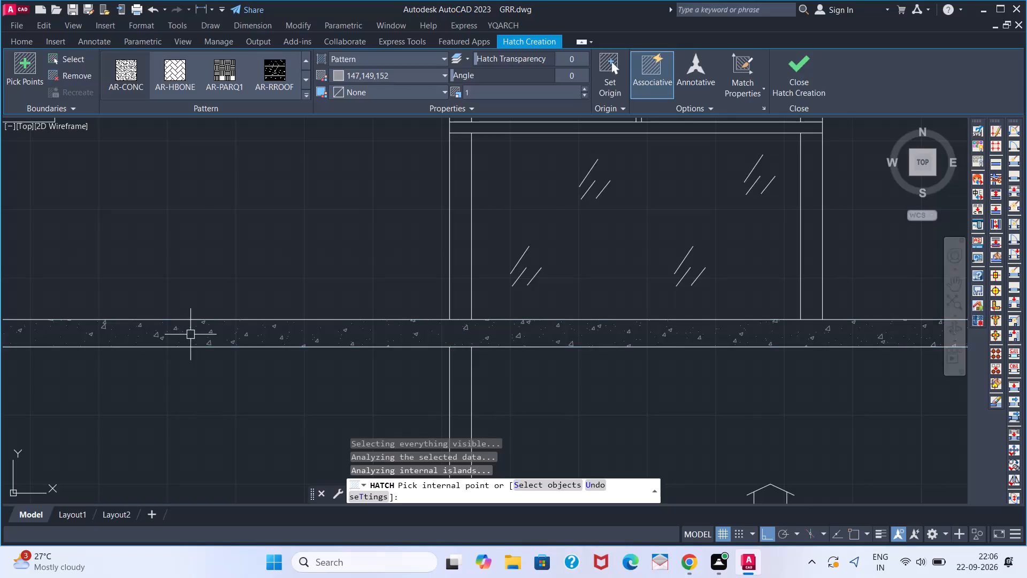
Hatch the base strip between the two bottom horizontal lines of the house with grey AR-CONC, colour 147,149,152.
scroll(206, 366, down, 4)
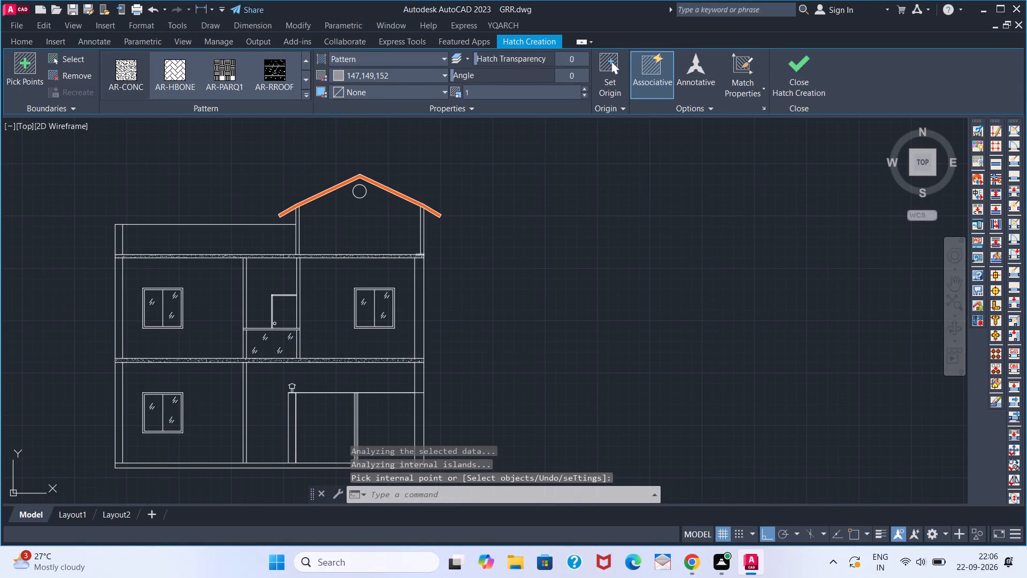
middle_drag(165, 423, 166, 287)
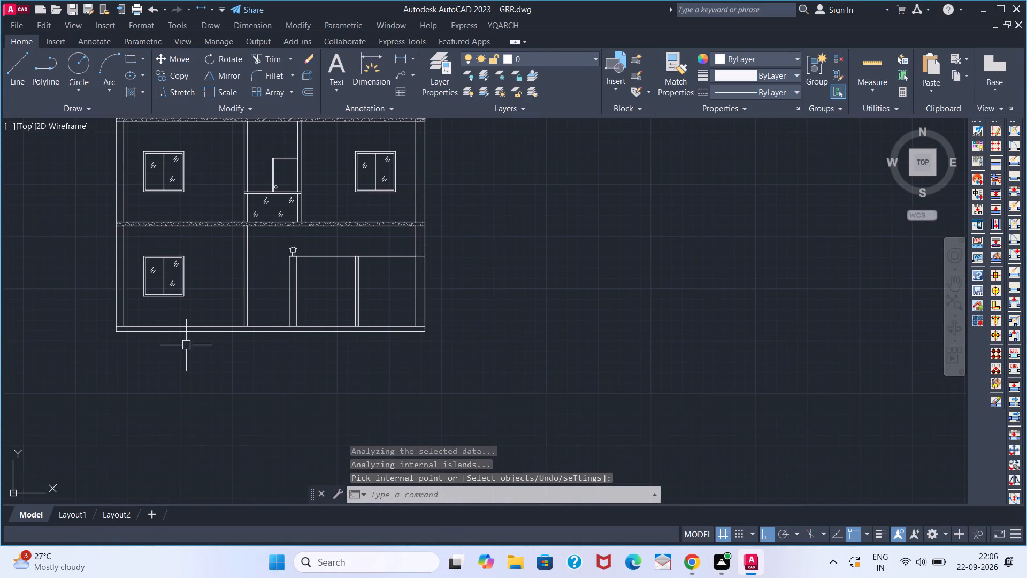
scroll(188, 323, up, 3)
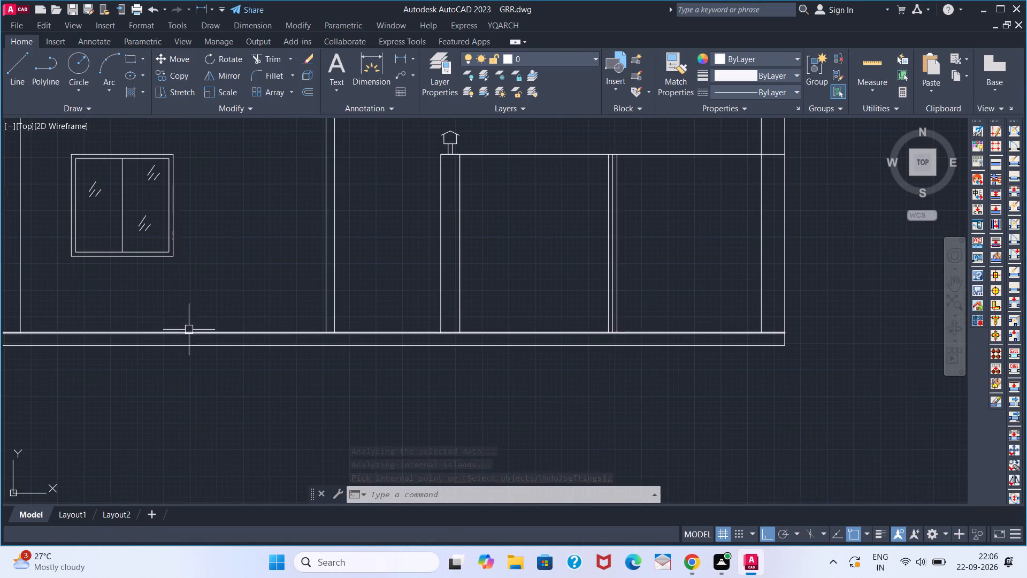
scroll(189, 330, up, 4)
key(space)
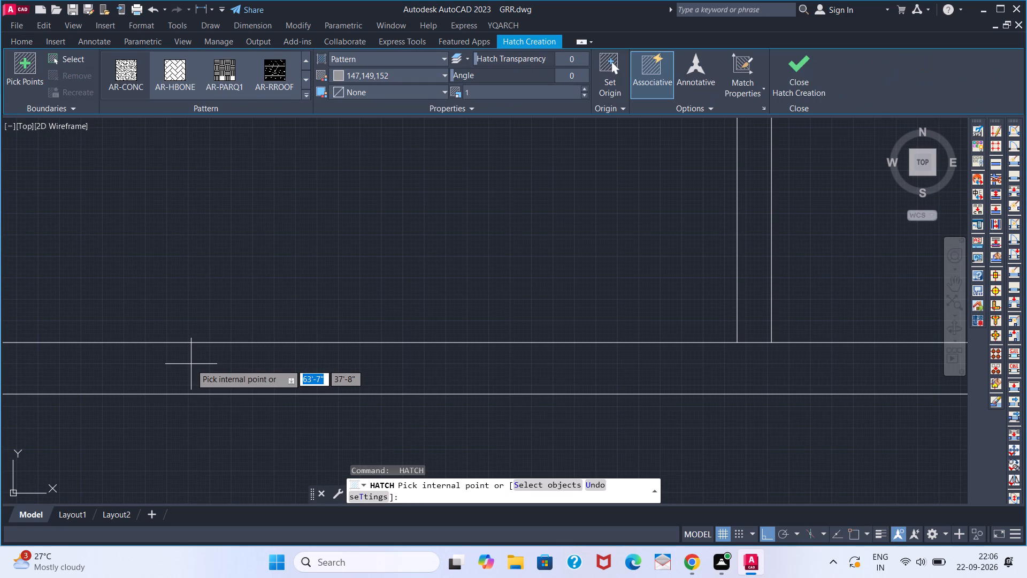
click(191, 364)
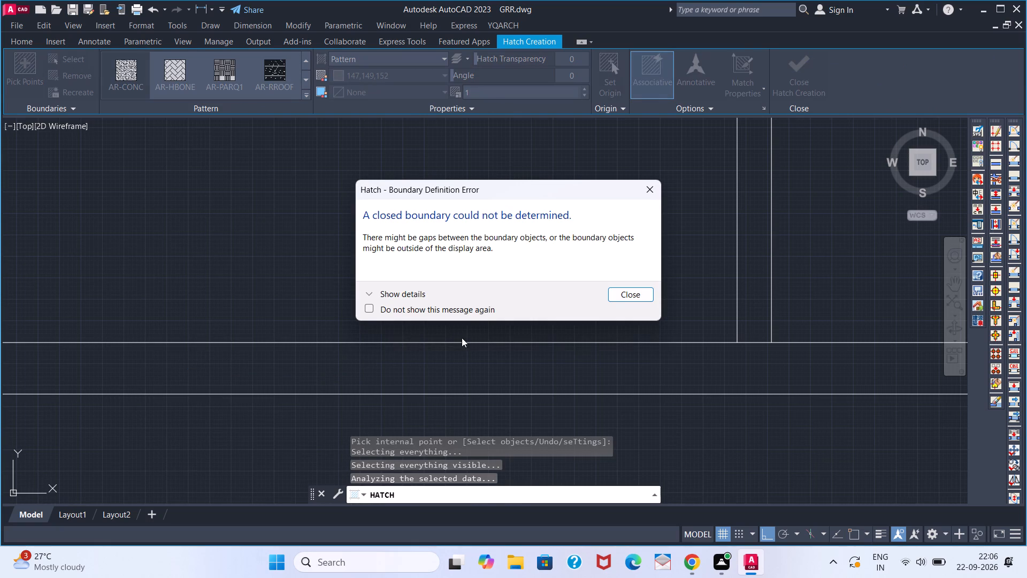
click(614, 291)
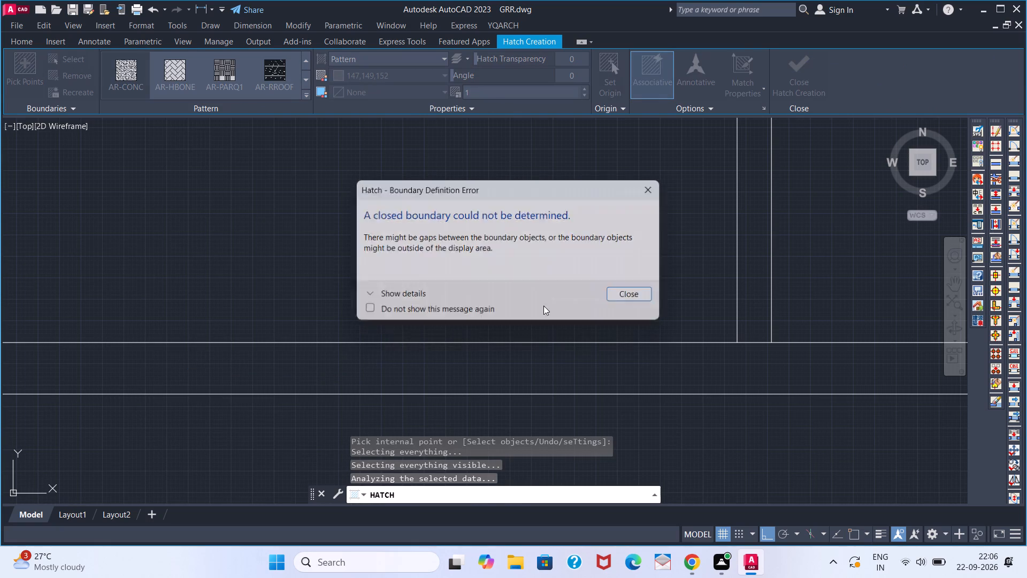
scroll(321, 362, down, 2)
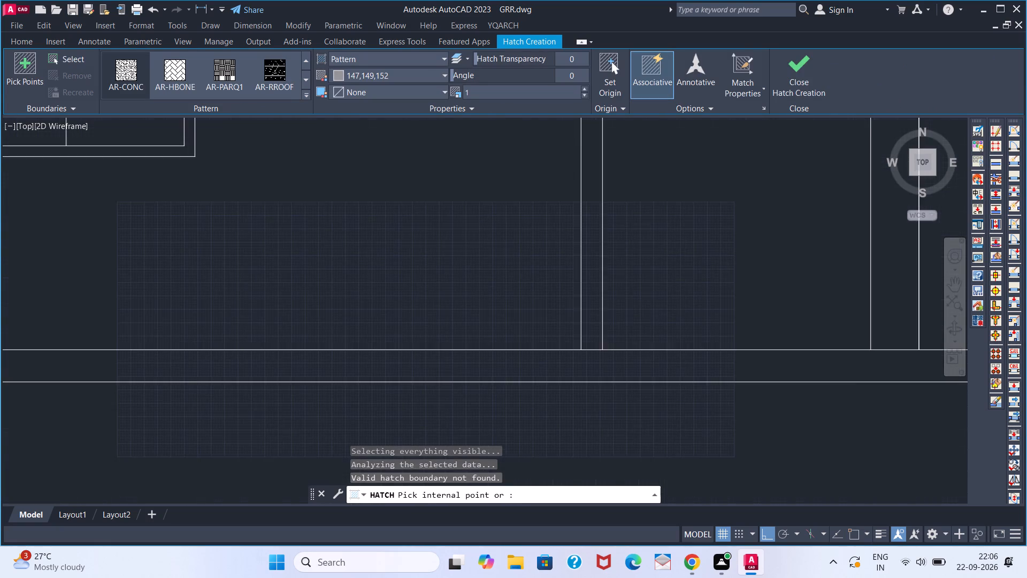
scroll(296, 367, down, 2)
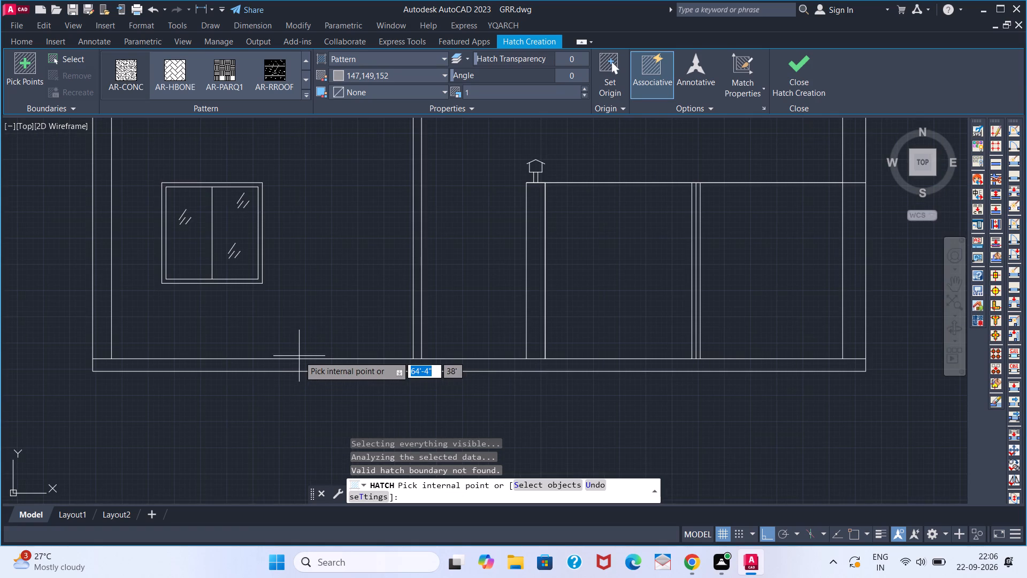
scroll(299, 366, up, 2)
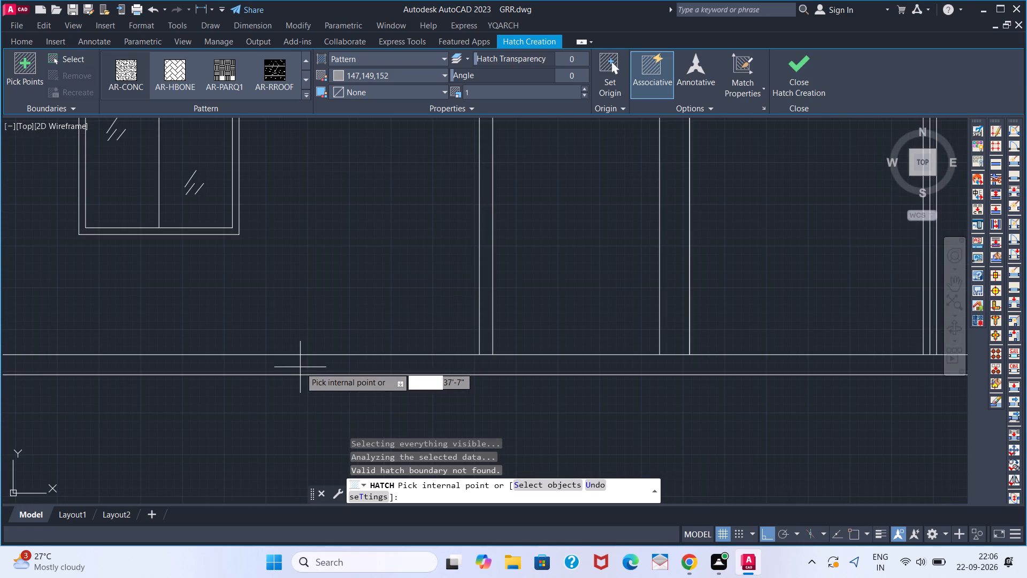
click(300, 367)
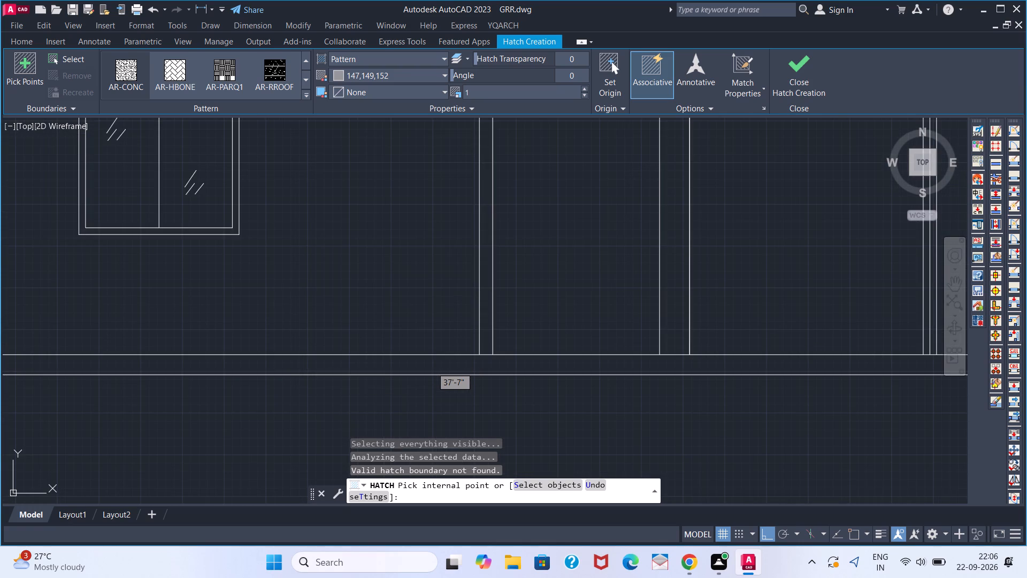
key(space)
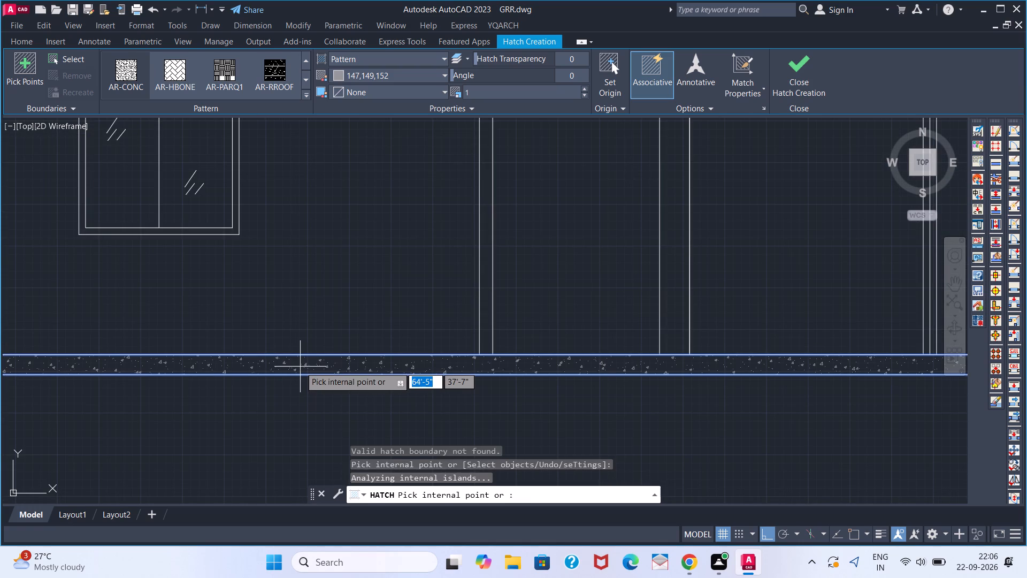
Hatch the left end wall of the roof parapet above the upper slab with the BRICK pattern in red, colour 237,31,36.
scroll(300, 367, down, 5)
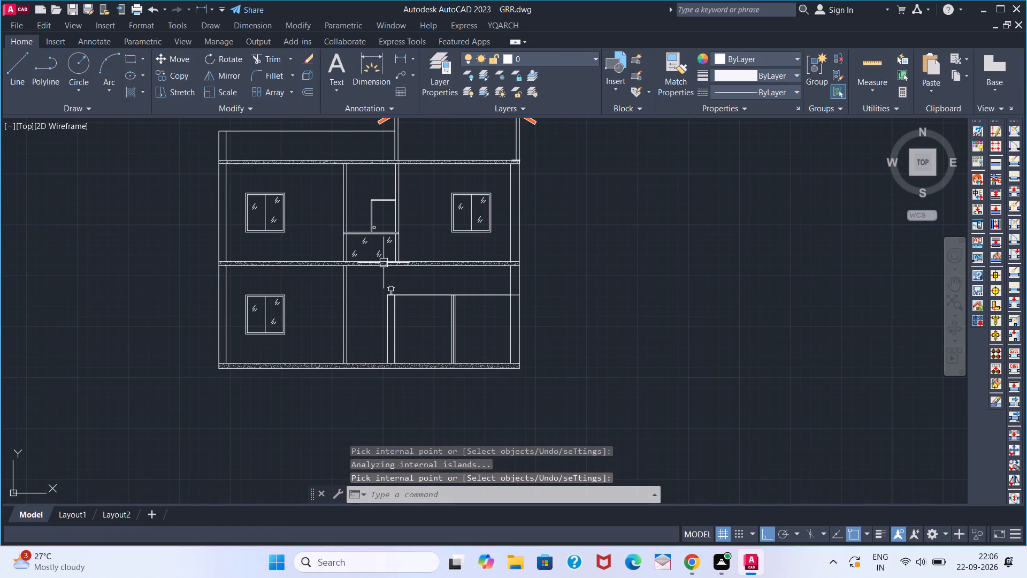
middle_drag(334, 263, 317, 283)
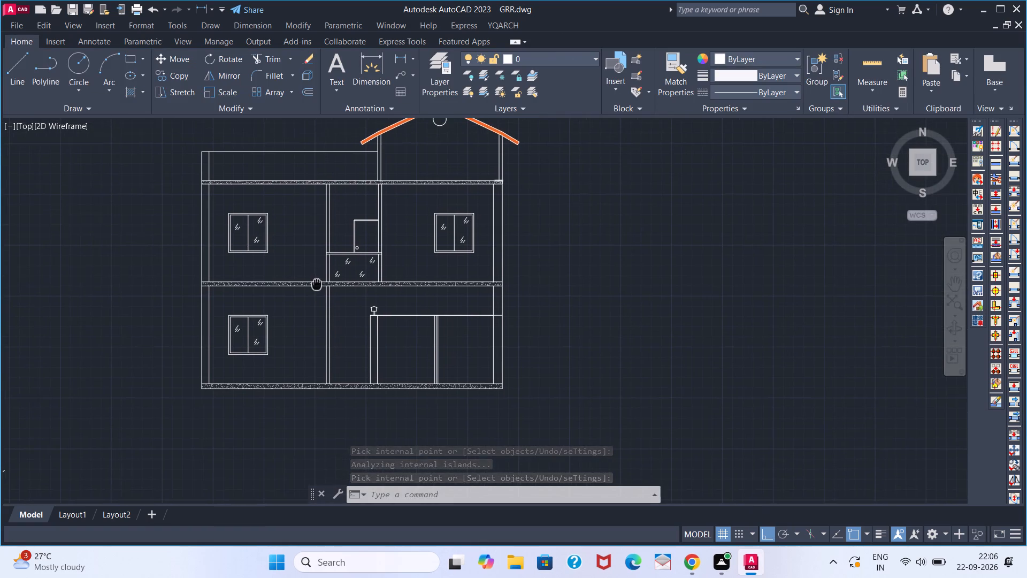
middle_drag(317, 283, 309, 320)
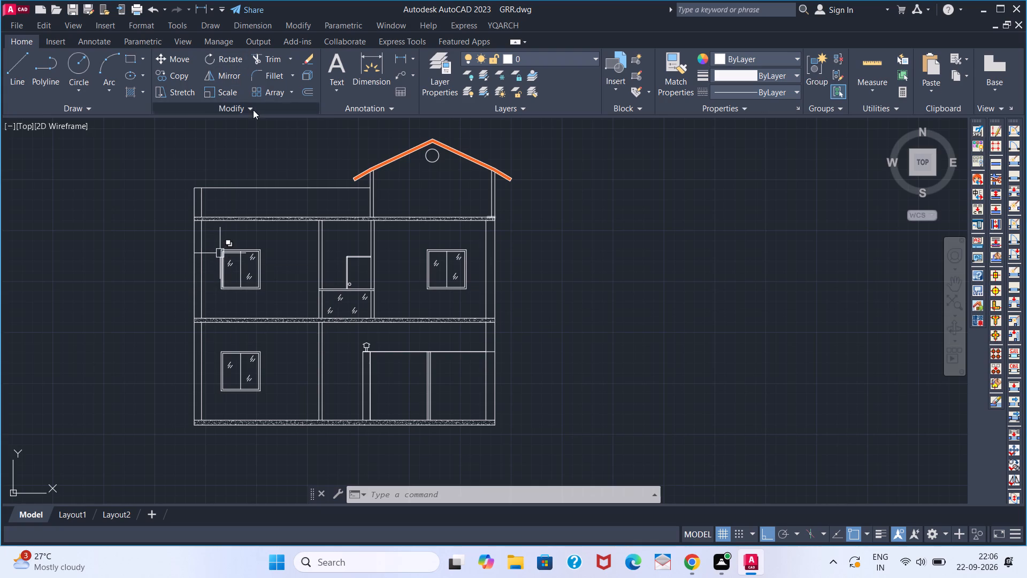
click(134, 91)
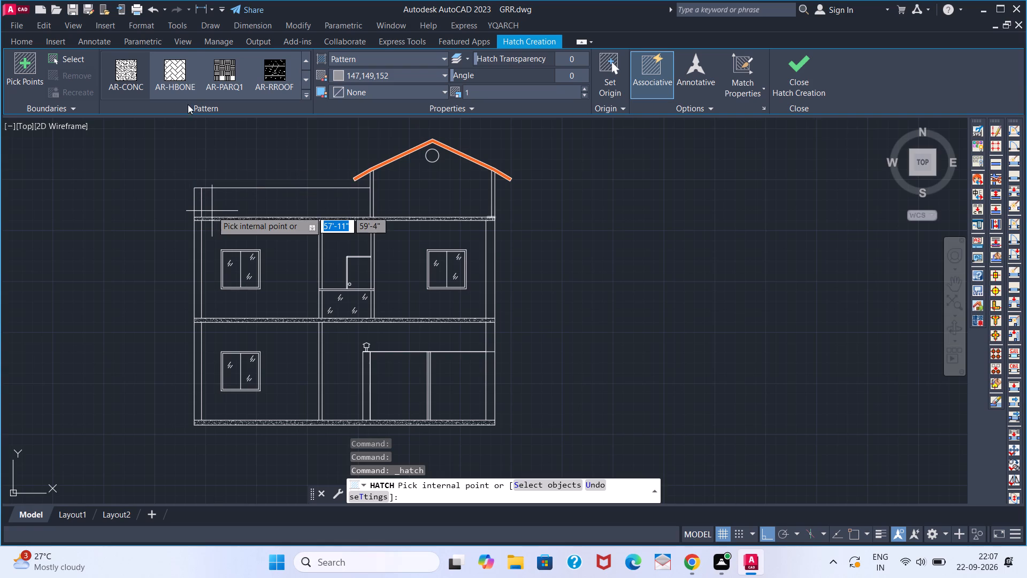
click(304, 93)
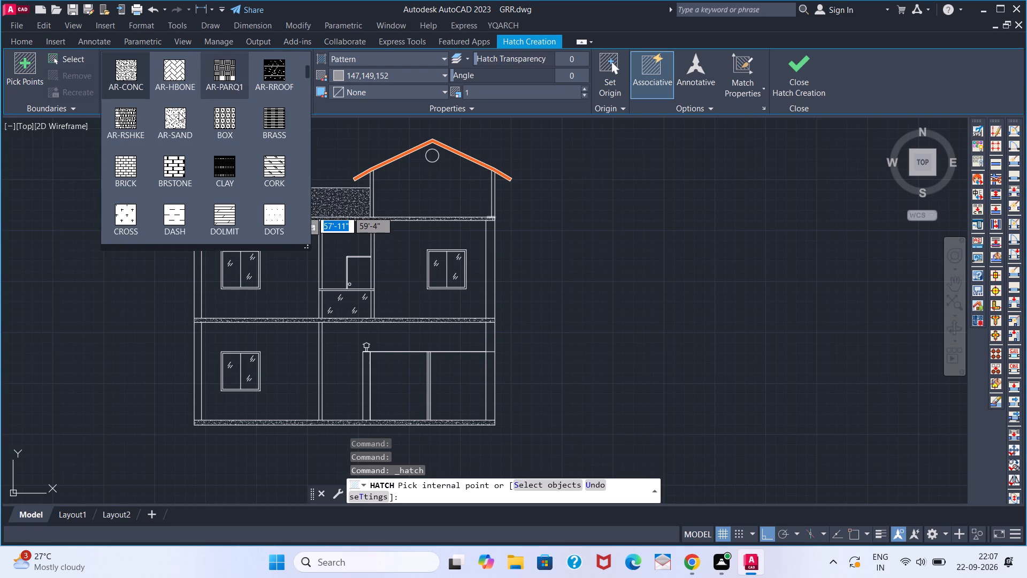
click(136, 170)
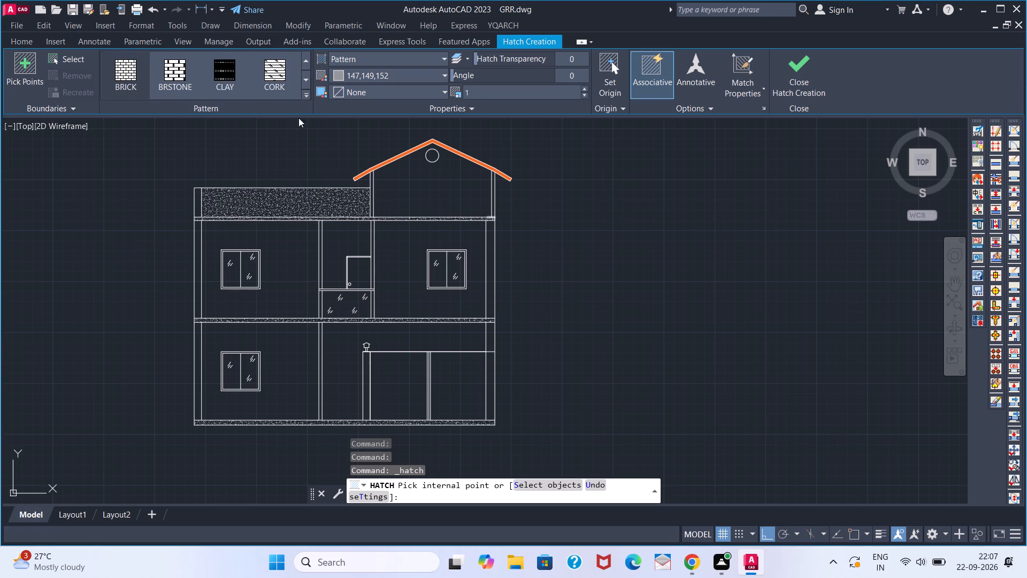
click(343, 75)
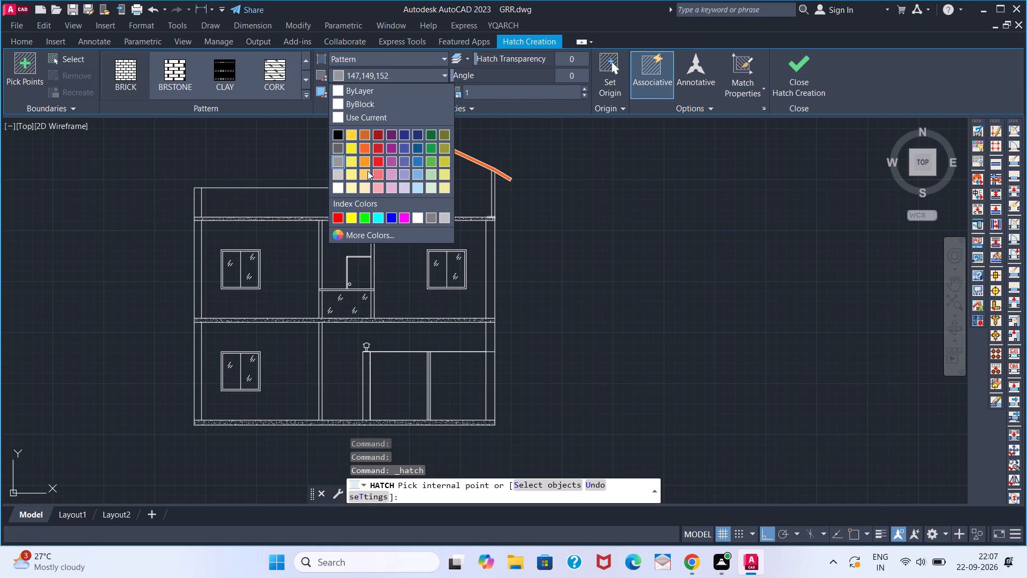
click(378, 163)
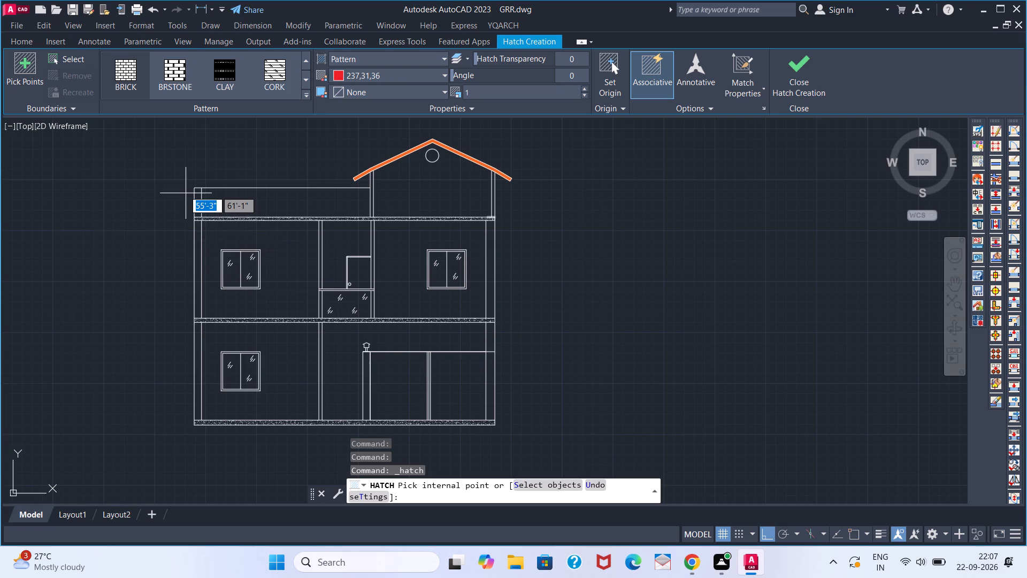
scroll(198, 200, up, 3)
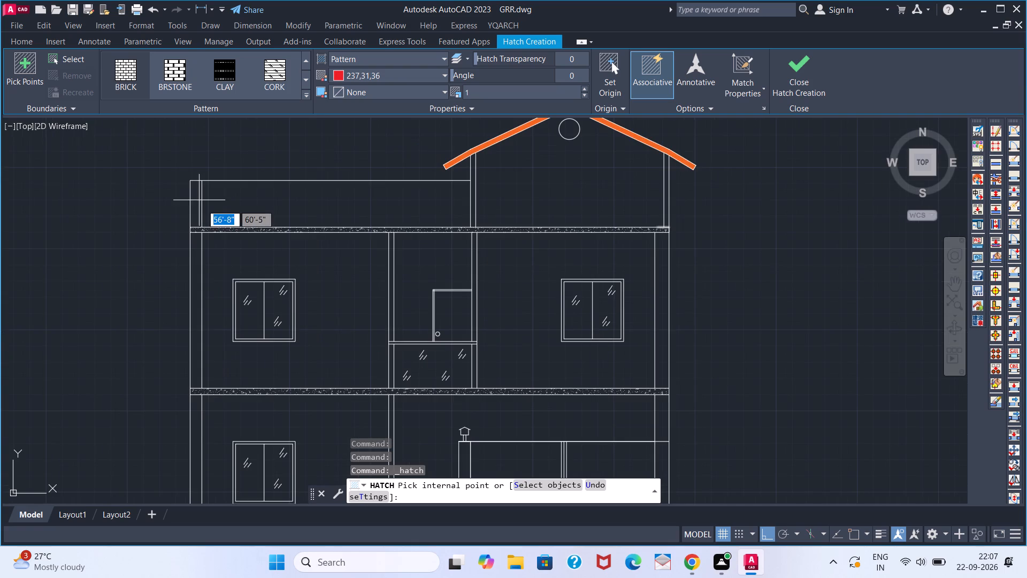
scroll(202, 203, up, 3)
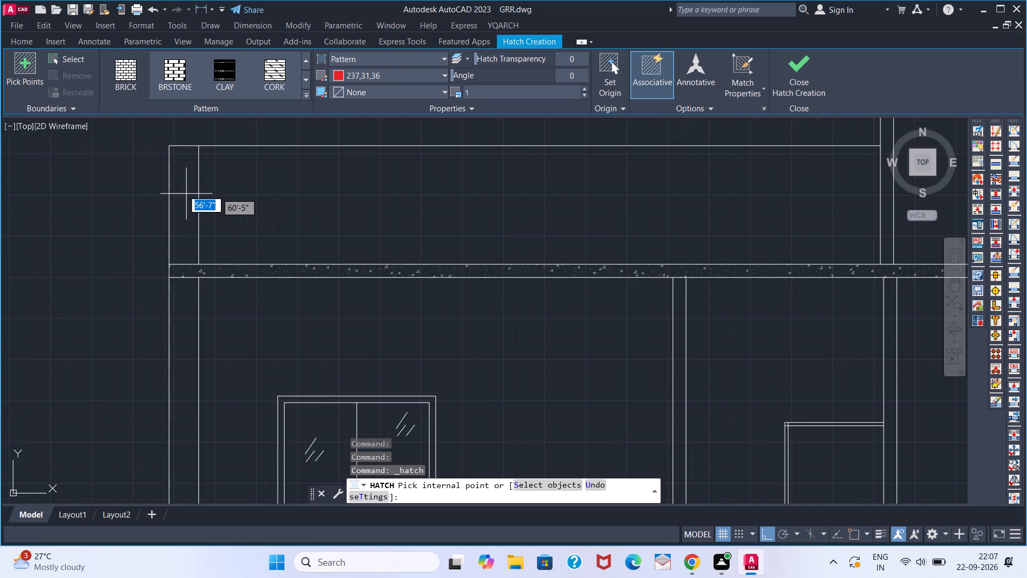
click(183, 190)
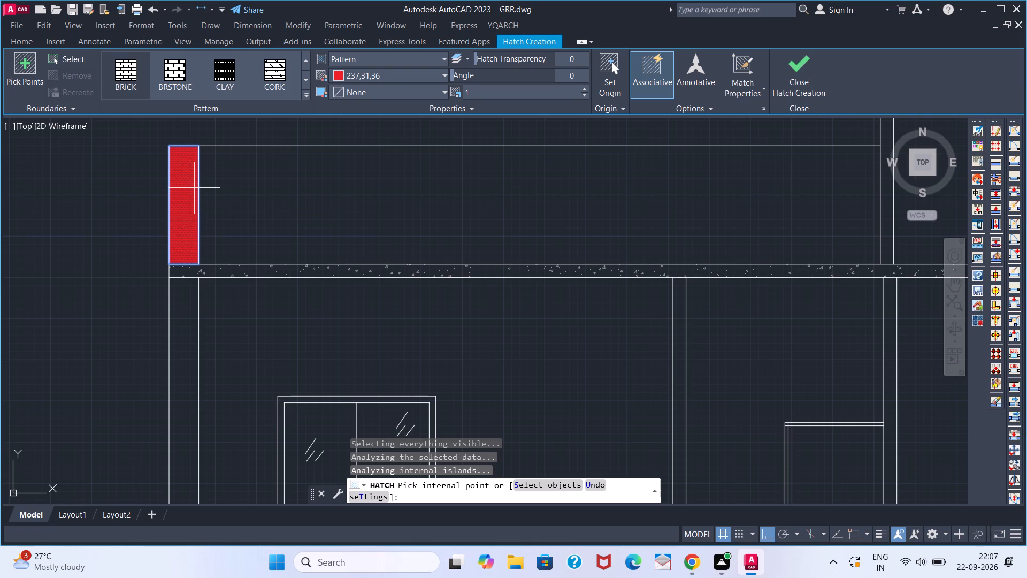
Set the brick hatch's pattern scale to 20.
click(538, 93)
click(538, 93)
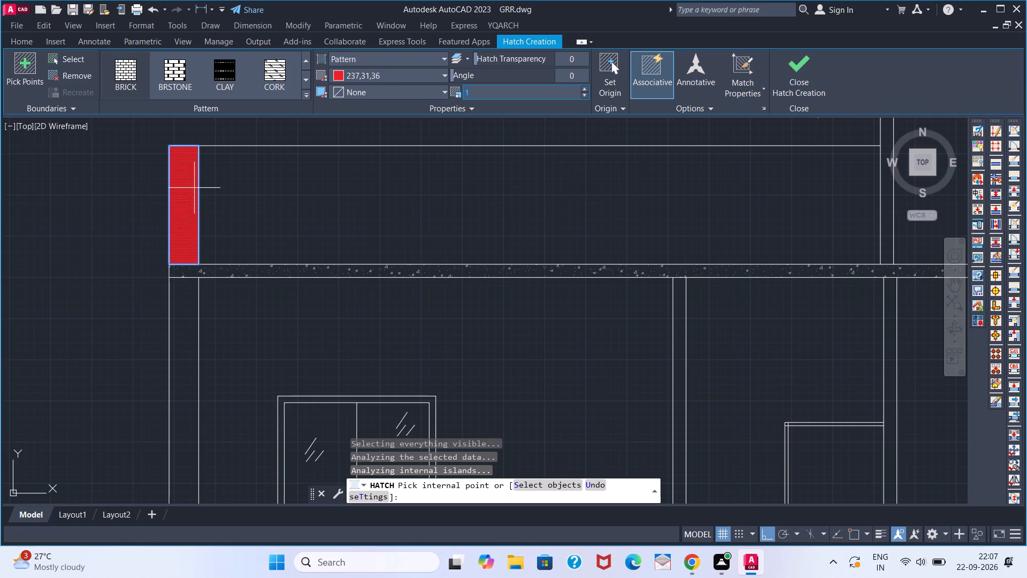
text(20)
key(Return)
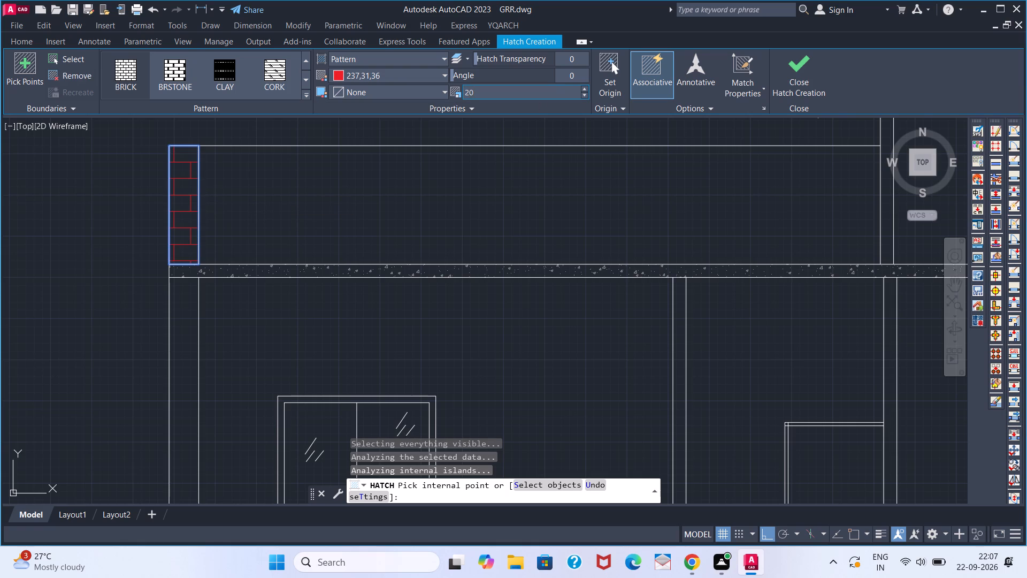
Add the house's left outer wall on the upper floor and on the ground floor to the red brick hatch.
scroll(340, 257, down, 2)
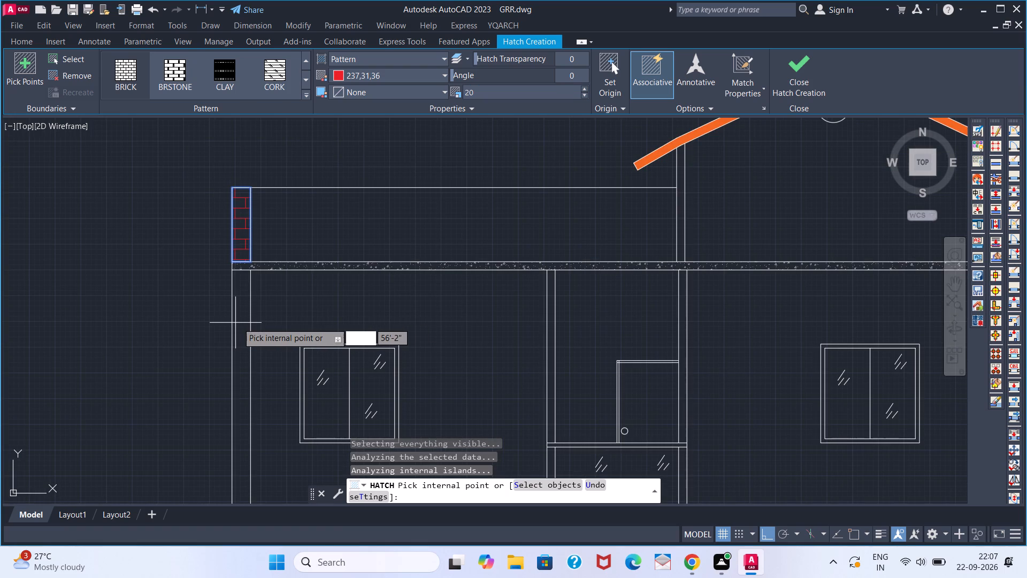
click(242, 325)
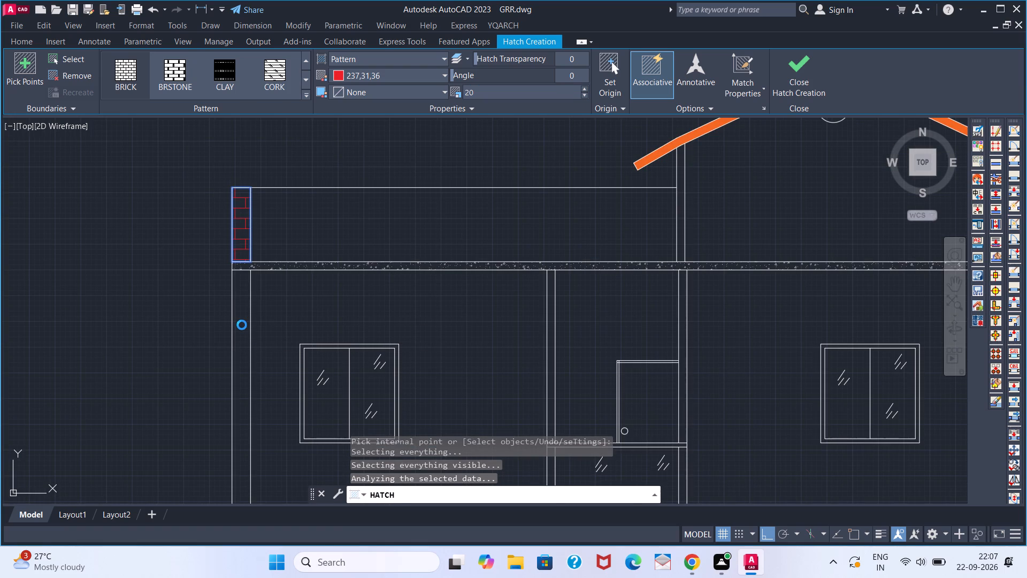
scroll(242, 325, down, 2)
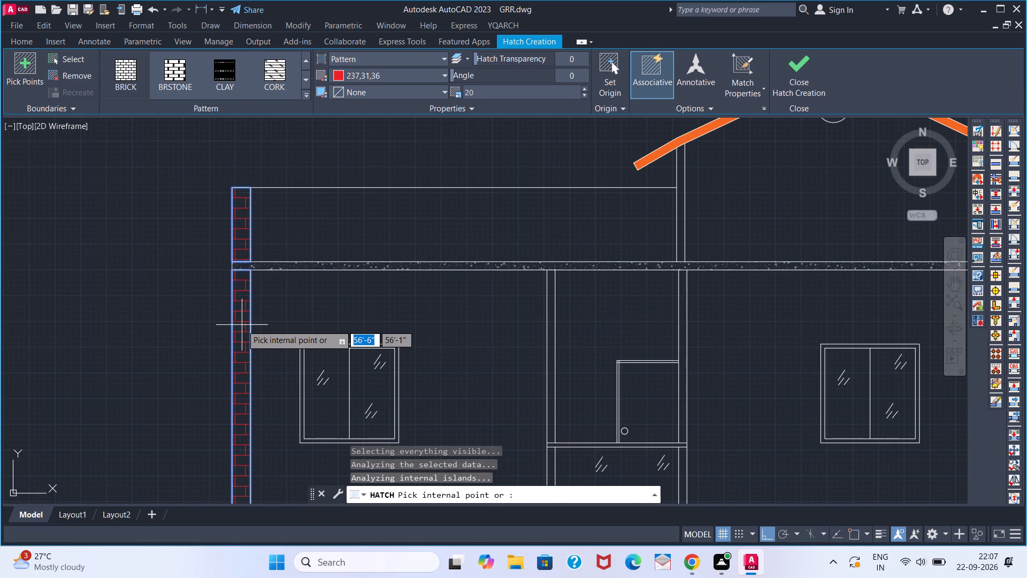
scroll(252, 343, down, 2)
middle_drag(266, 380, 274, 239)
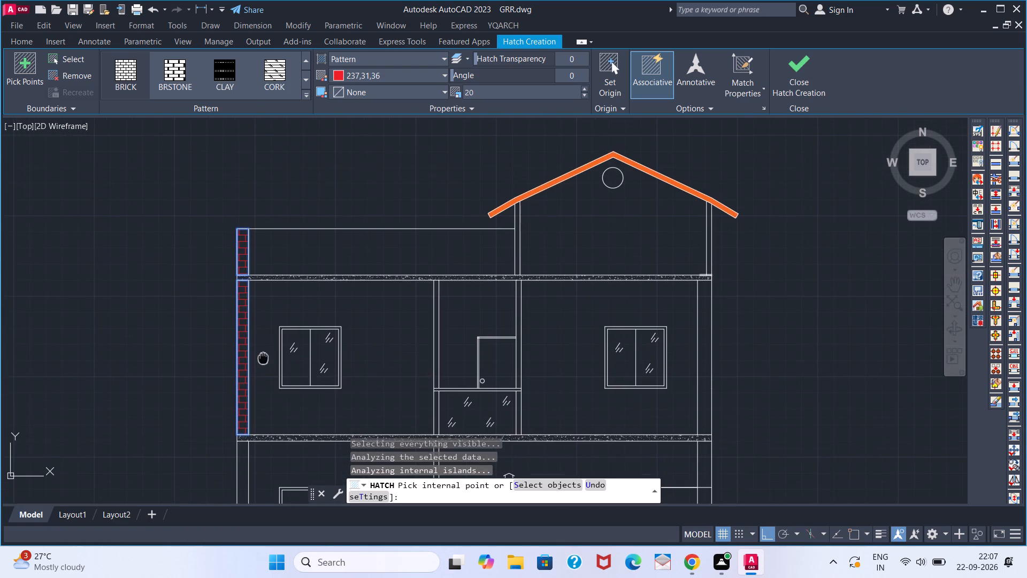
middle_drag(274, 239, 315, 73)
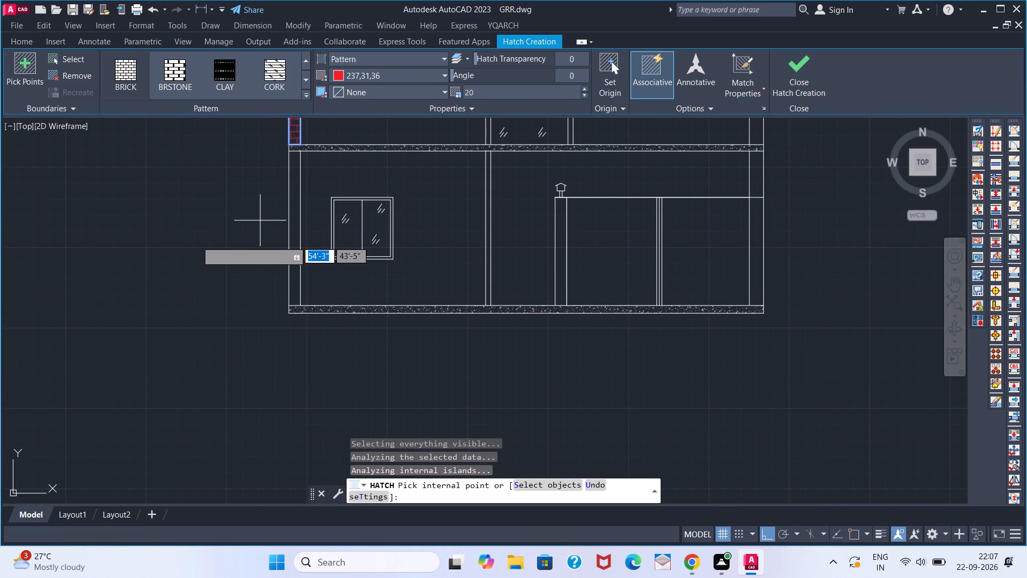
right_click(338, 226)
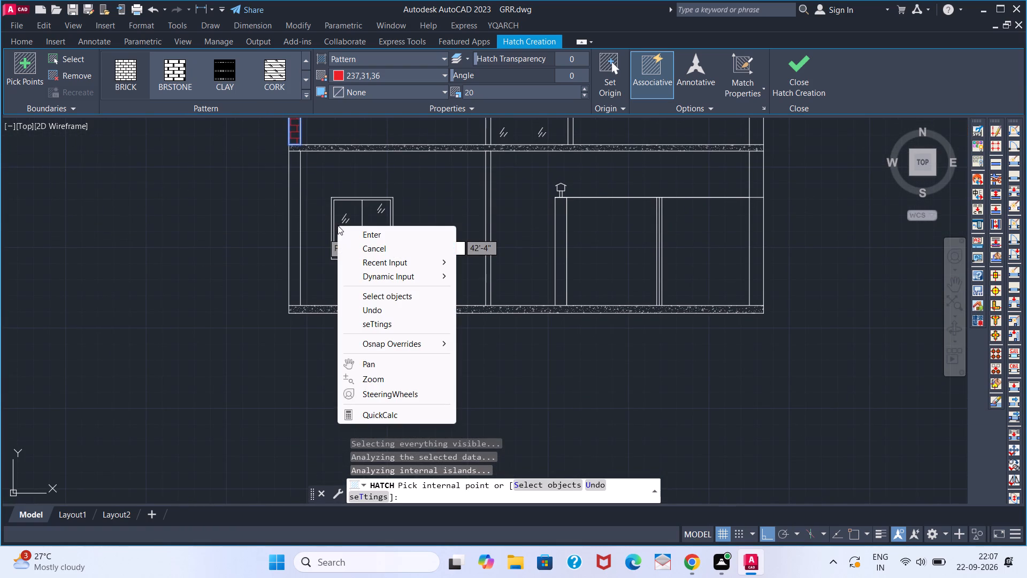
key(Escape)
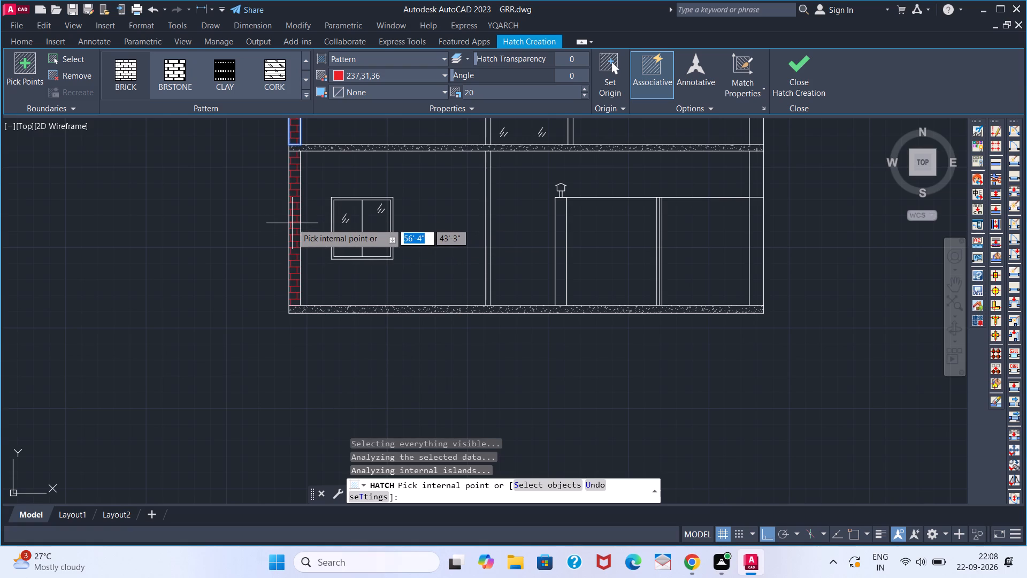
click(292, 223)
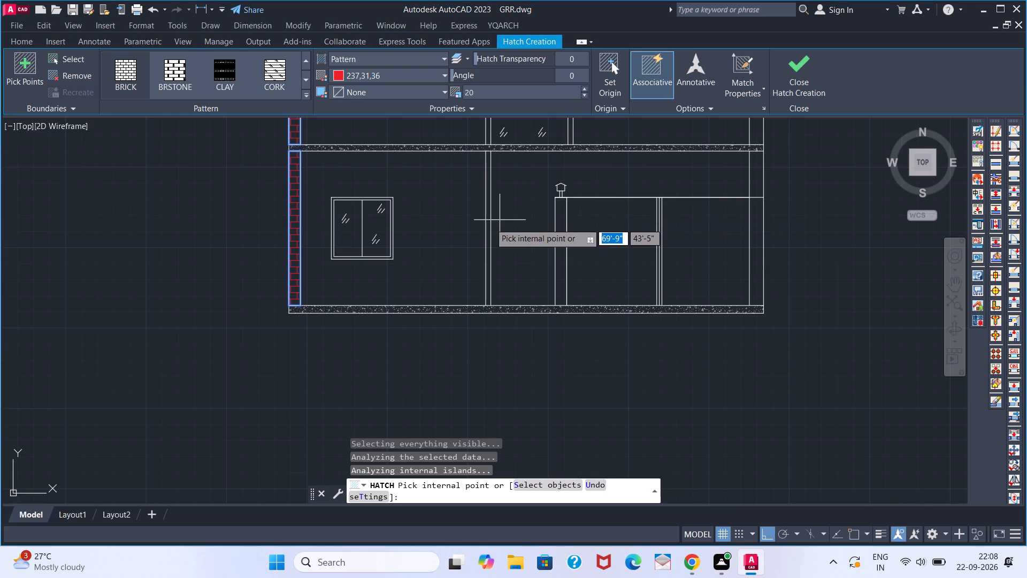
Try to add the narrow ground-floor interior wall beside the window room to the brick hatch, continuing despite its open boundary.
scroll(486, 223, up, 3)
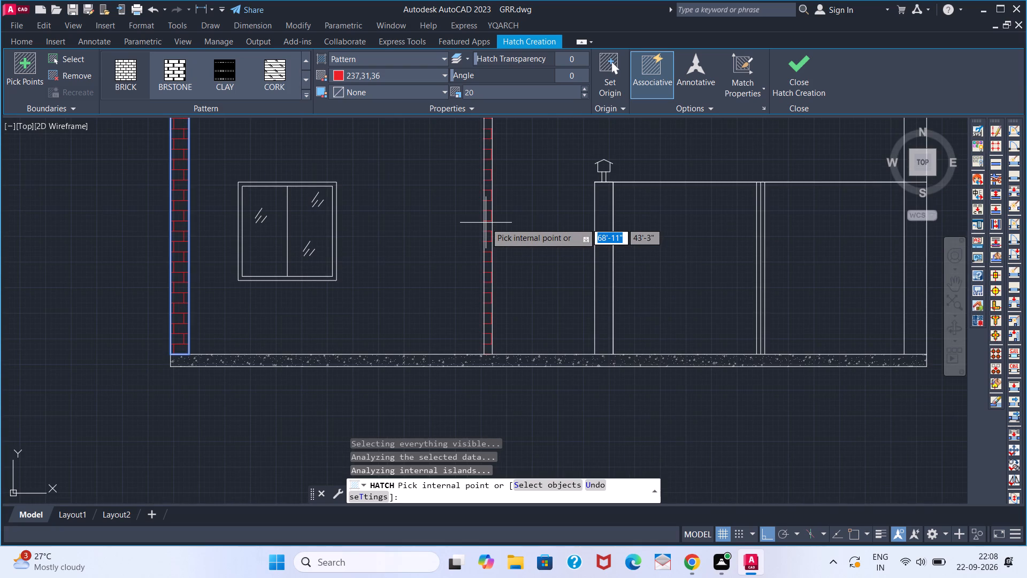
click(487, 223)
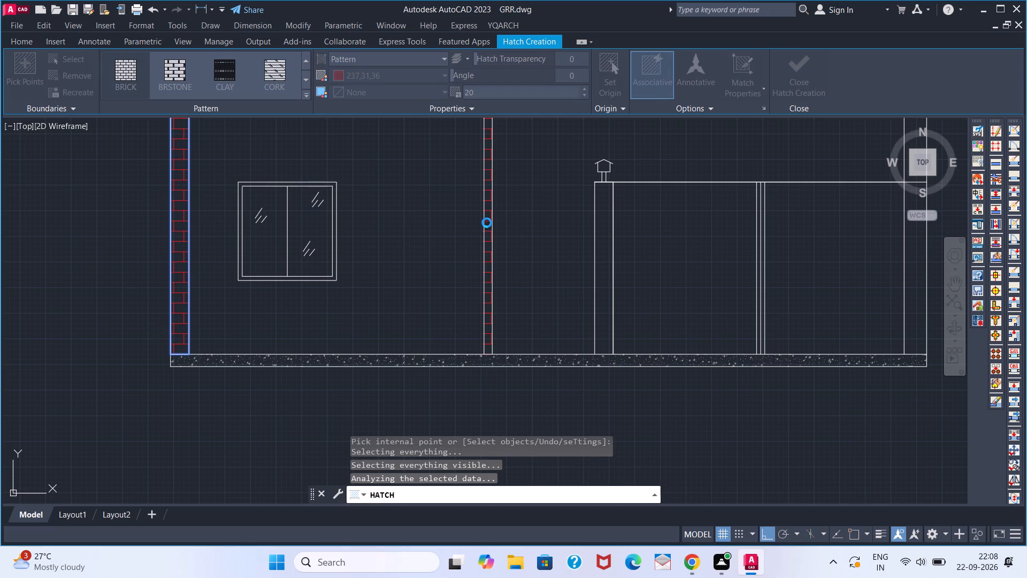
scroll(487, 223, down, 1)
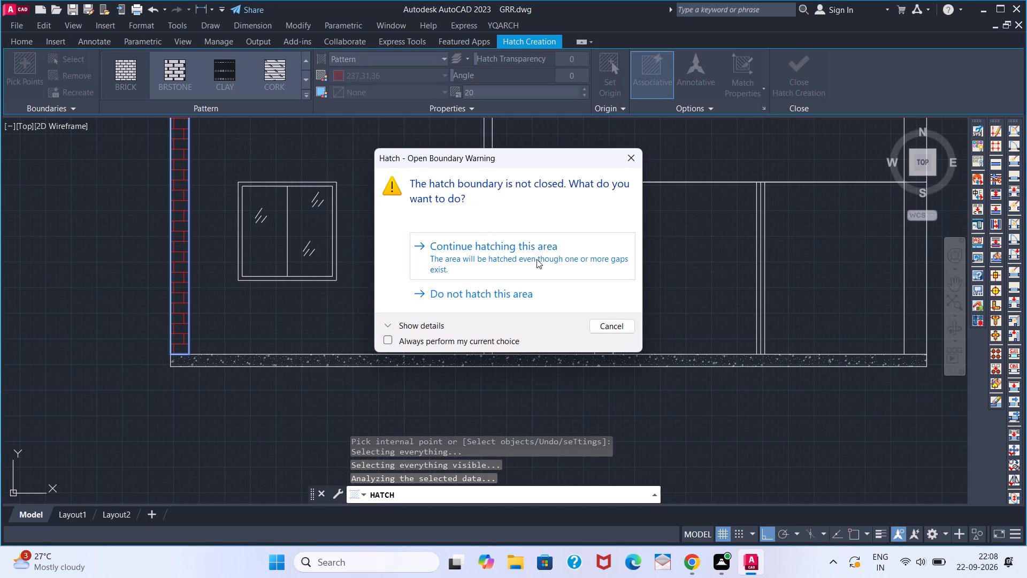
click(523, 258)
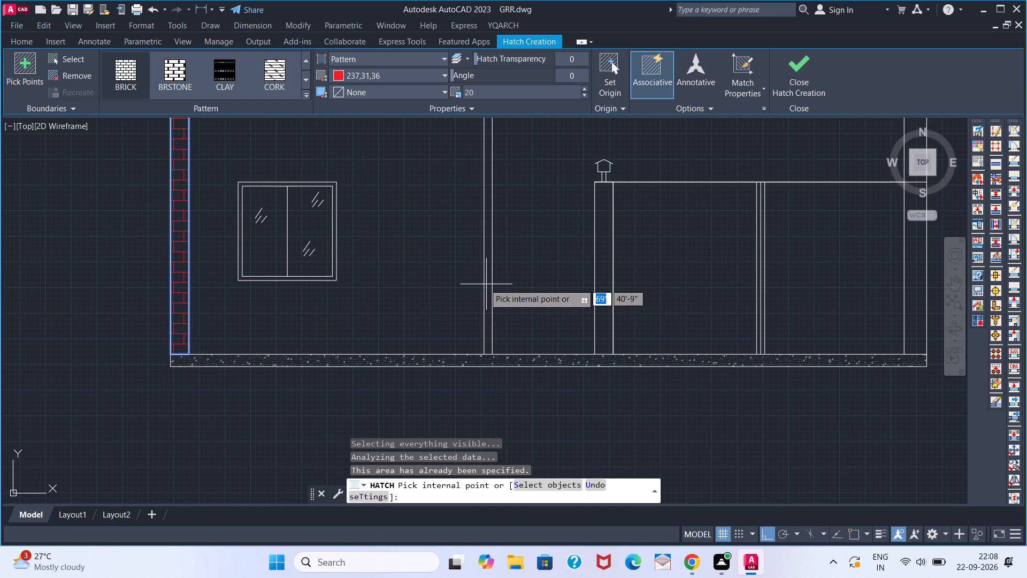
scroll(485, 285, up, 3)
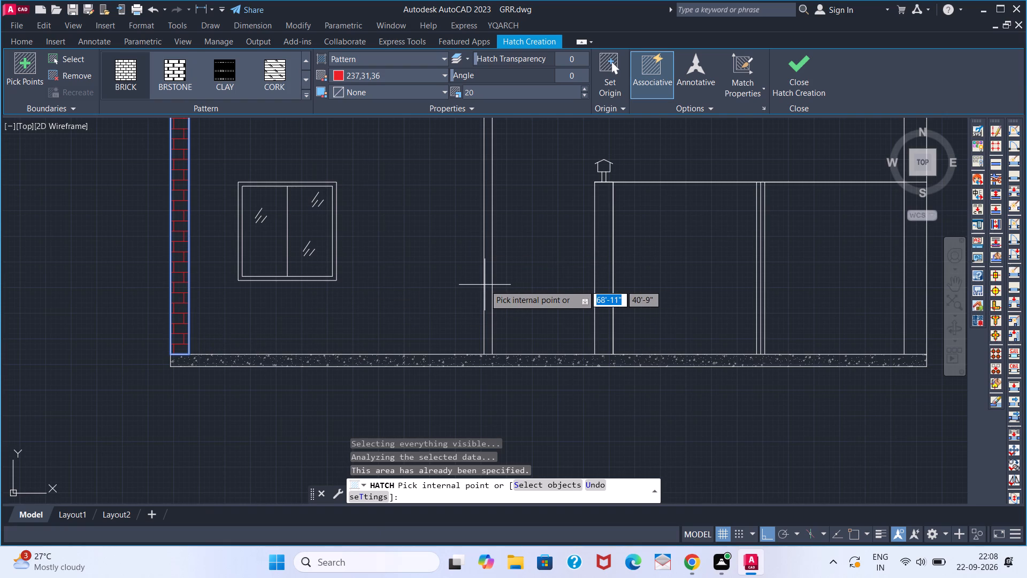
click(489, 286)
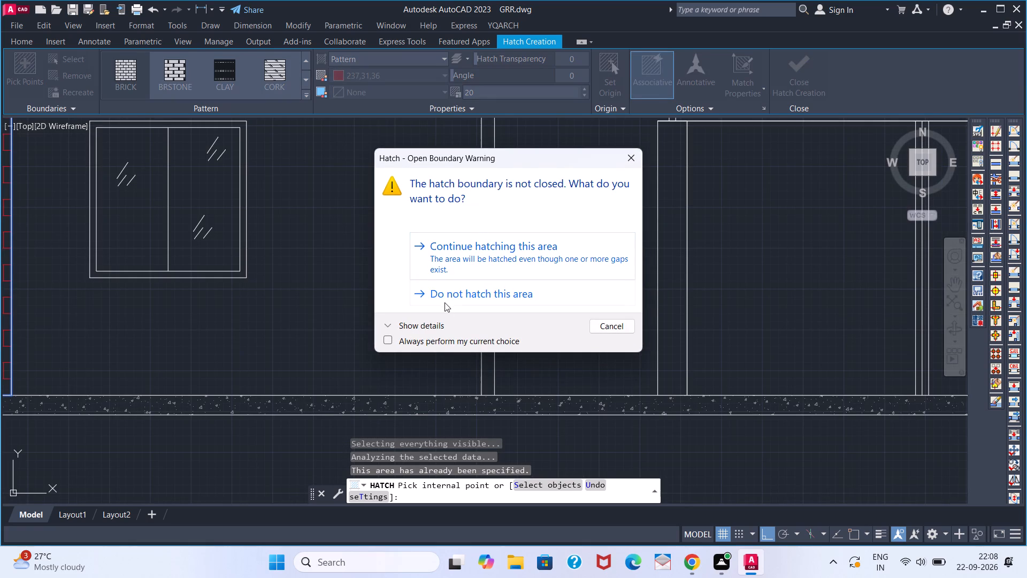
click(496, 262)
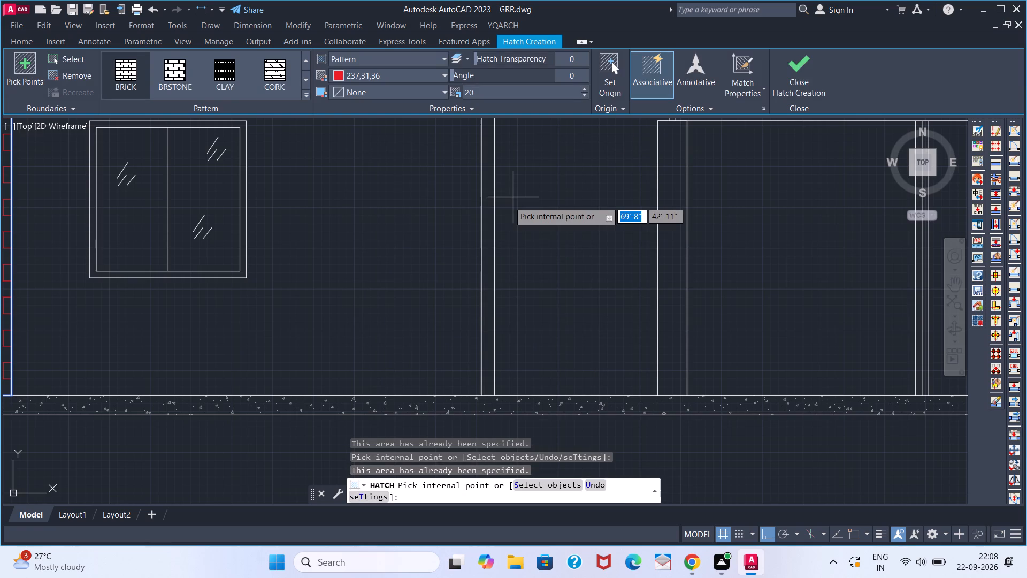
Add the upper floor's right outer wall to the red brick hatch and finish the hatch.
scroll(442, 258, down, 4)
middle_click(431, 346)
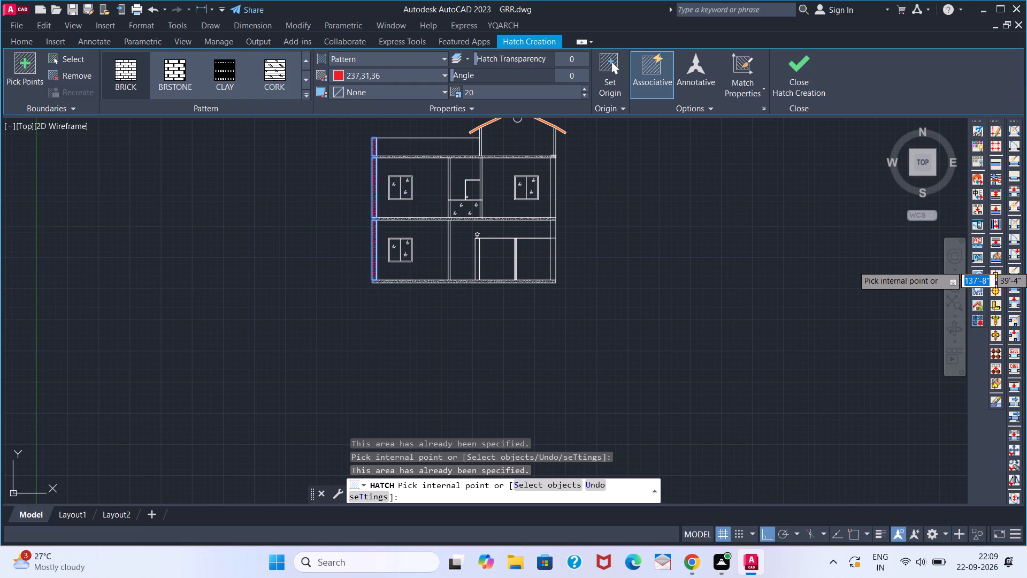
scroll(588, 193, up, 4)
scroll(500, 181, up, 3)
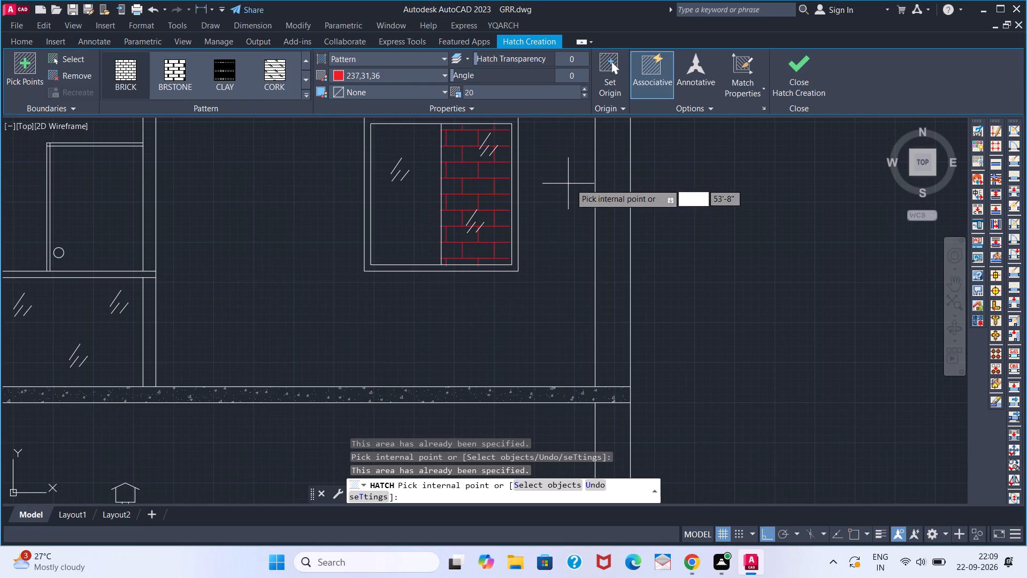
click(608, 195)
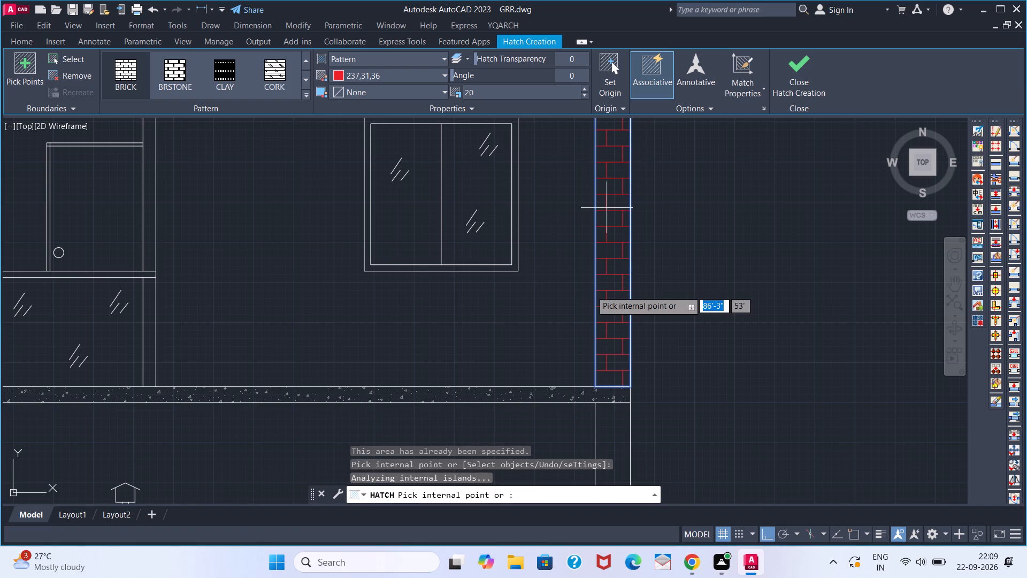
scroll(589, 345, down, 2)
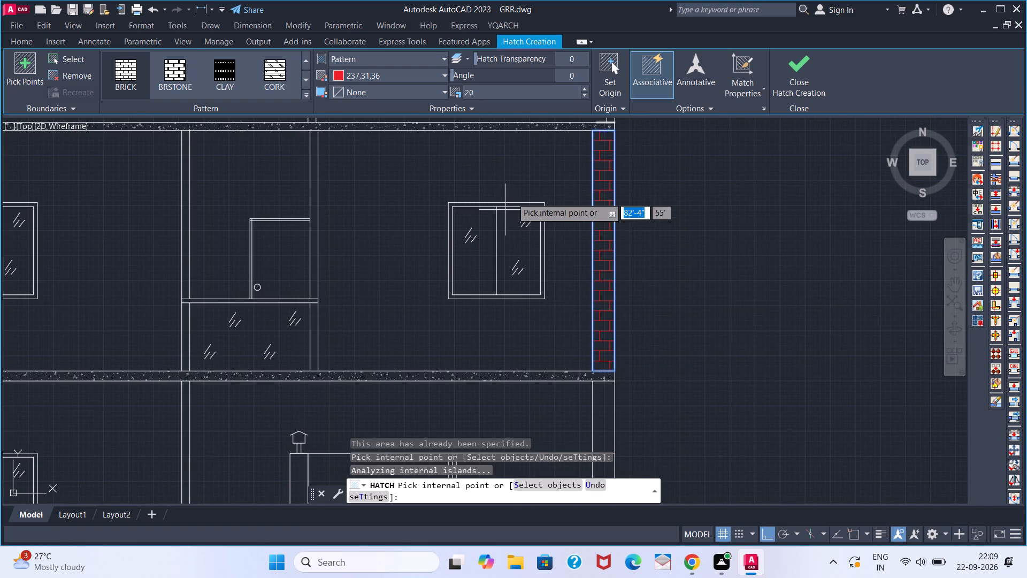
middle_drag(563, 354, 543, 320)
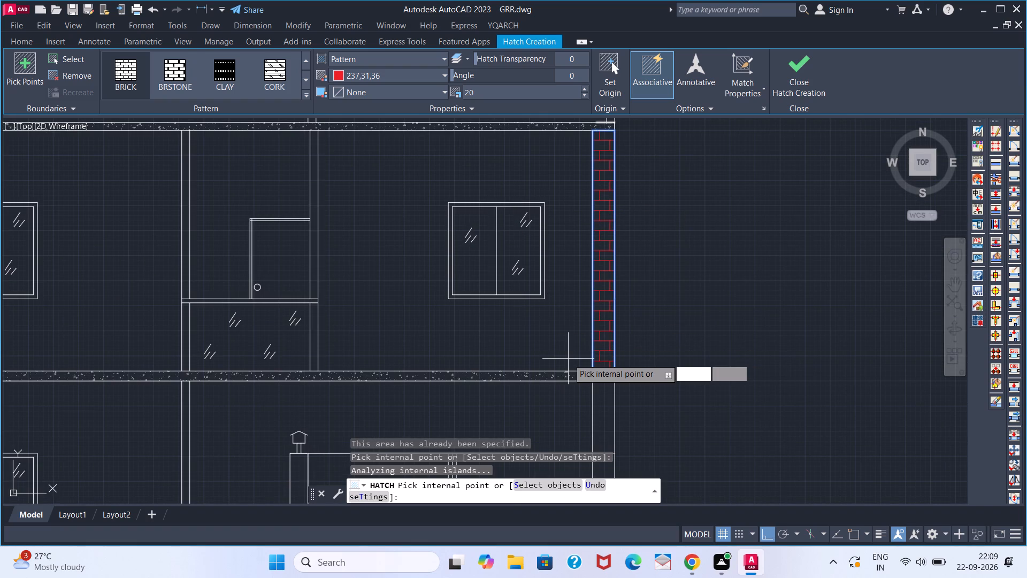
middle_drag(543, 320, 482, 214)
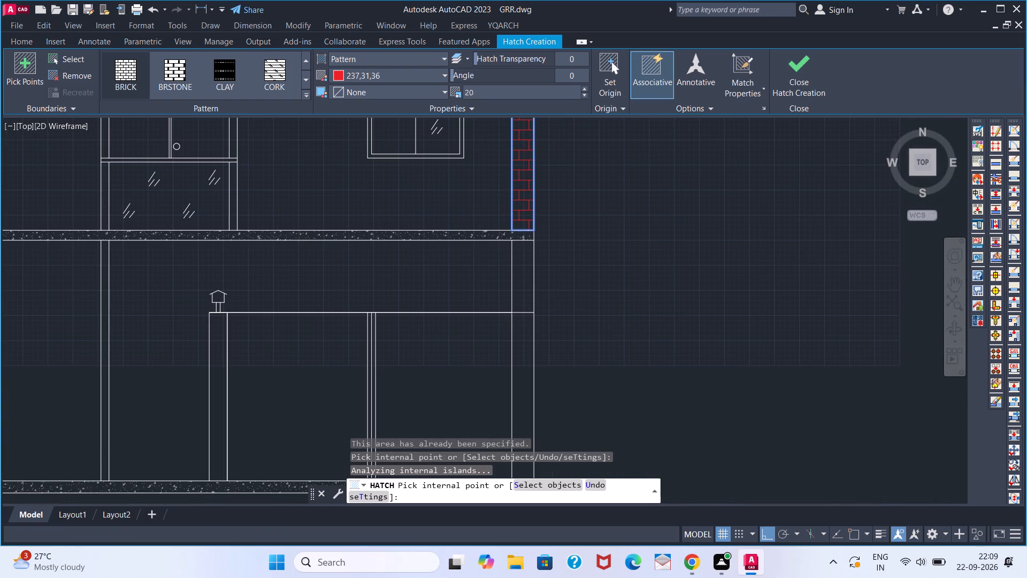
key(space)
Trim the horizontal line segment crossing the ground floor's right outer wall.
text(TR)
key(space)
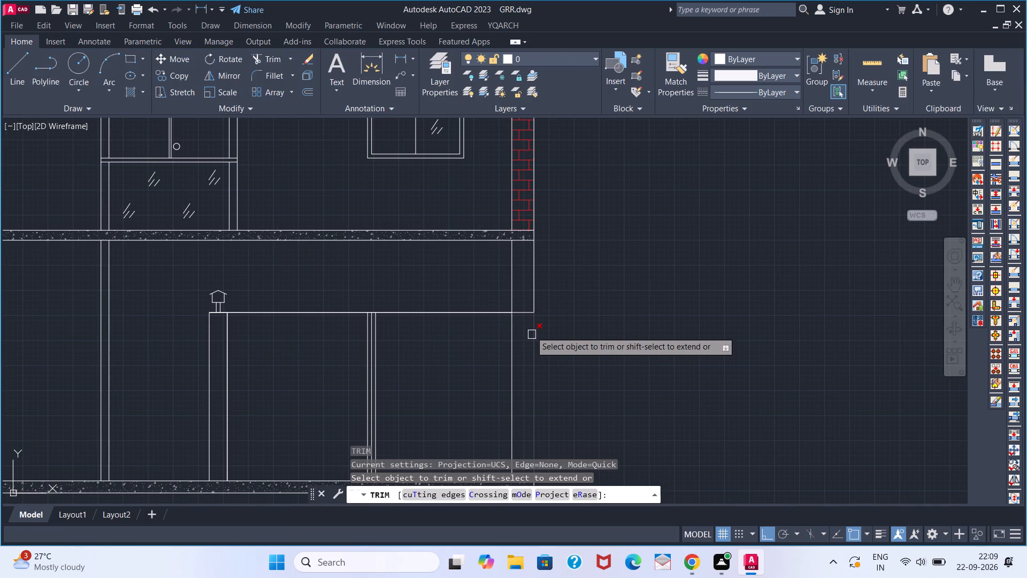
click(527, 315)
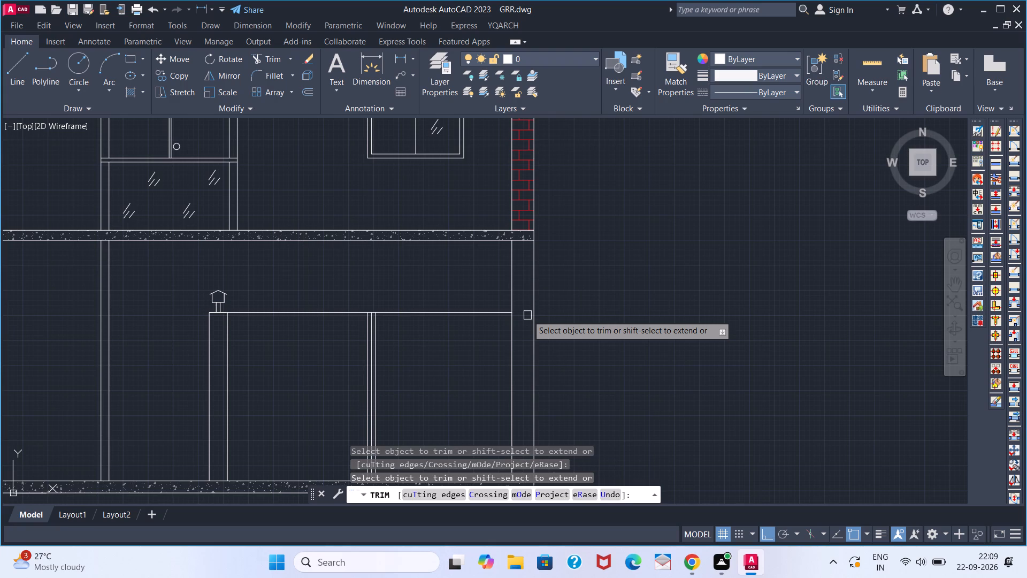
key(space)
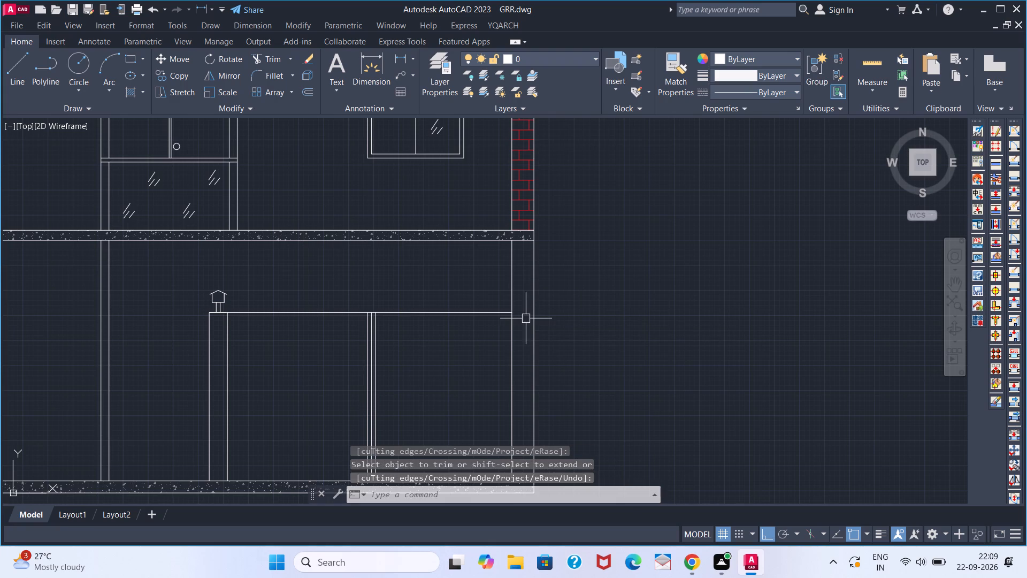
Hatch the ground floor's right outer wall and the wall area around the upper floor's central door with red brick at scale 20.
click(133, 95)
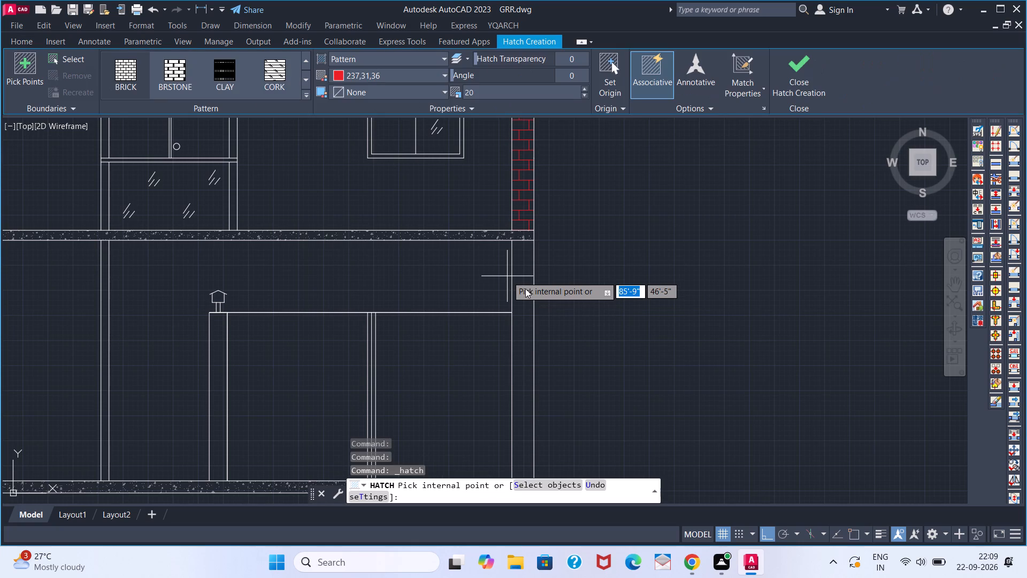
click(526, 333)
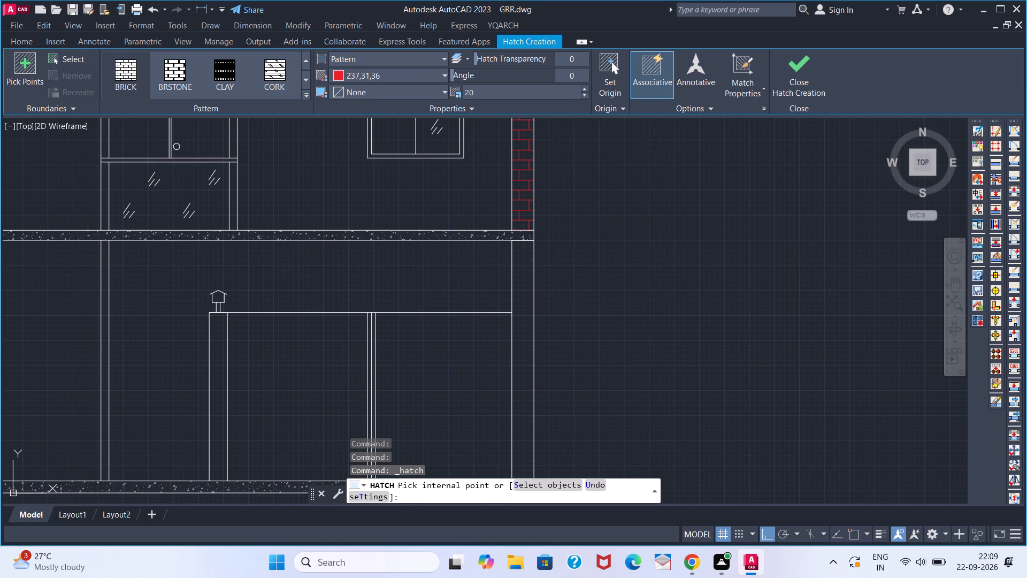
scroll(515, 337, down, 2)
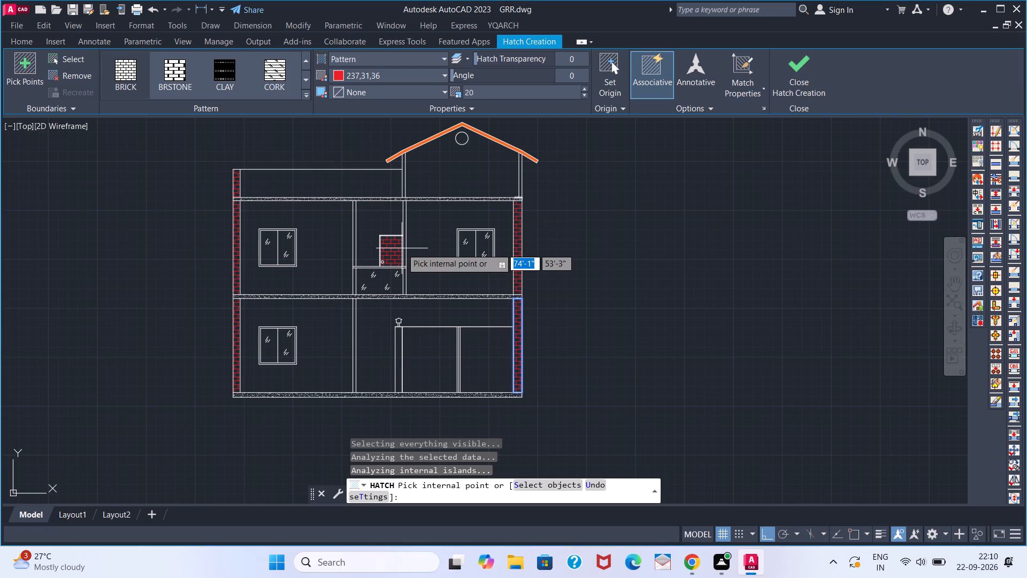
click(379, 222)
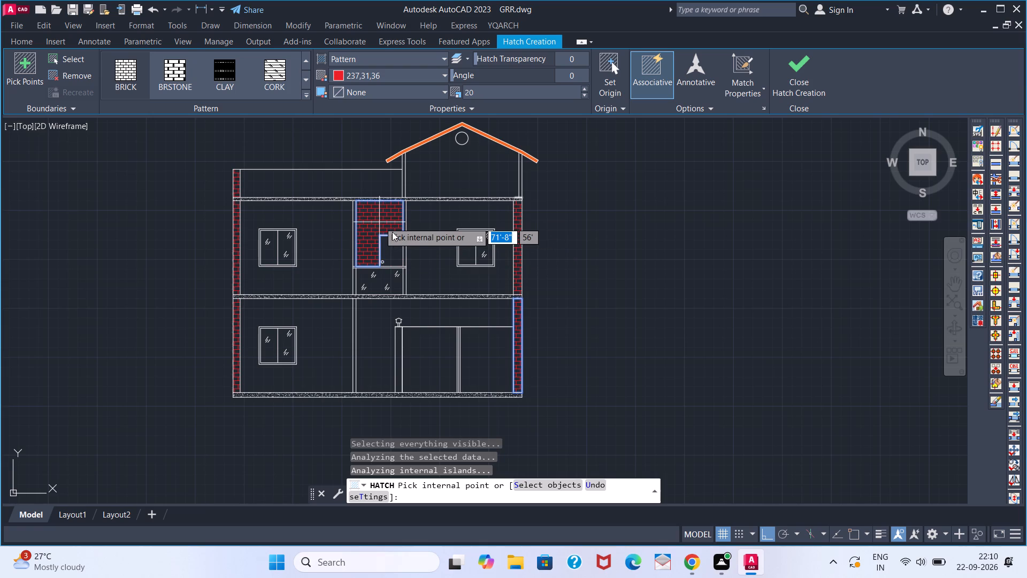
Add the two narrow walls flanking the upper floor's central door bay to the red brick hatch and finish it.
scroll(406, 255, up, 2)
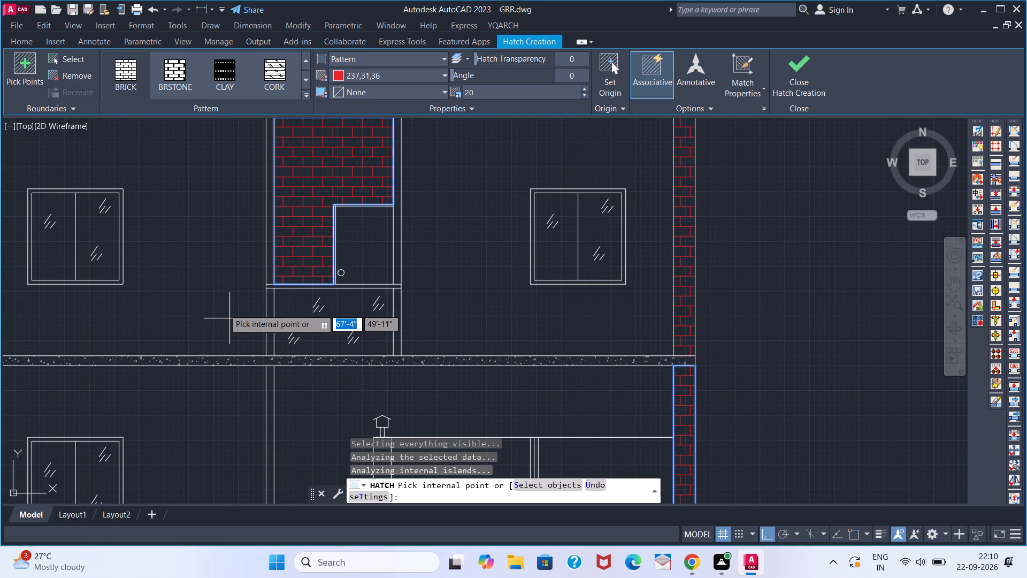
scroll(288, 208, down, 2)
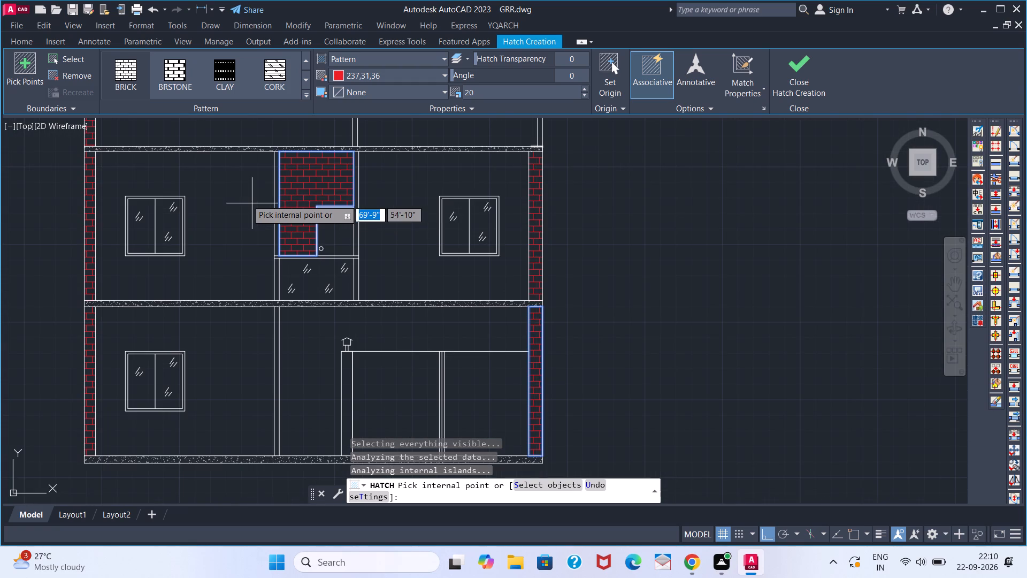
middle_drag(244, 195, 246, 266)
middle_click(246, 266)
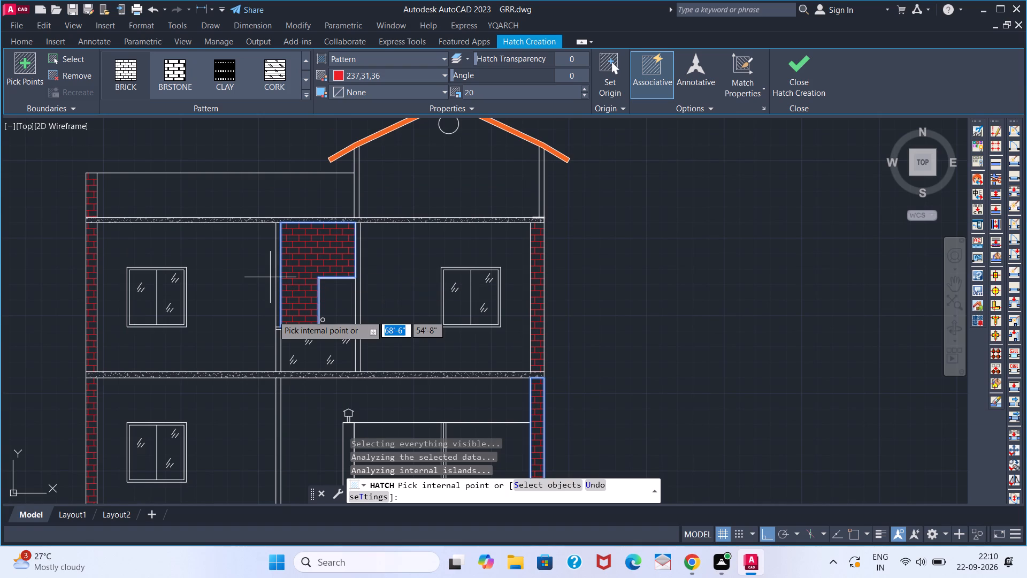
scroll(282, 308, up, 4)
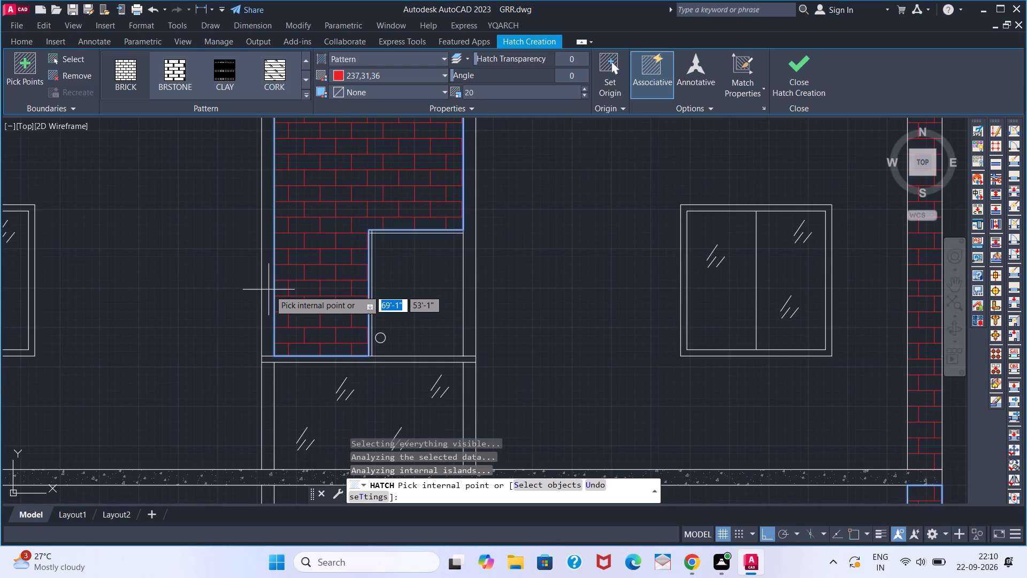
click(270, 290)
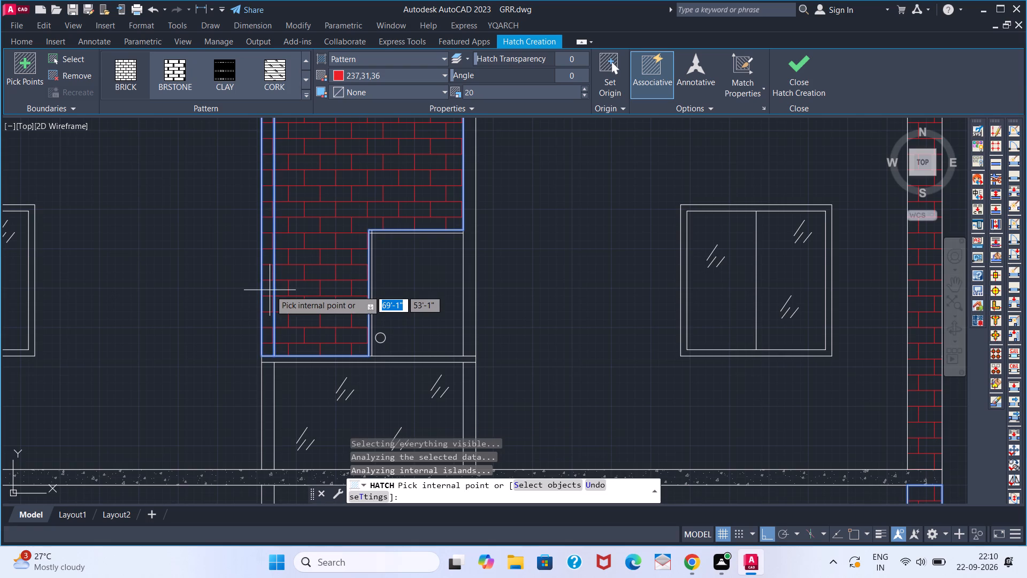
click(467, 235)
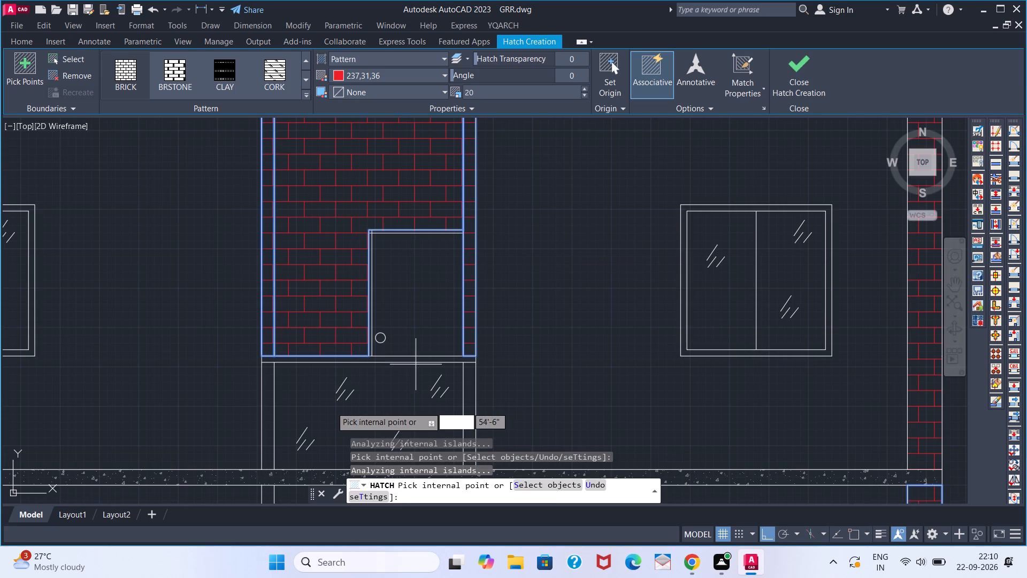
key(space)
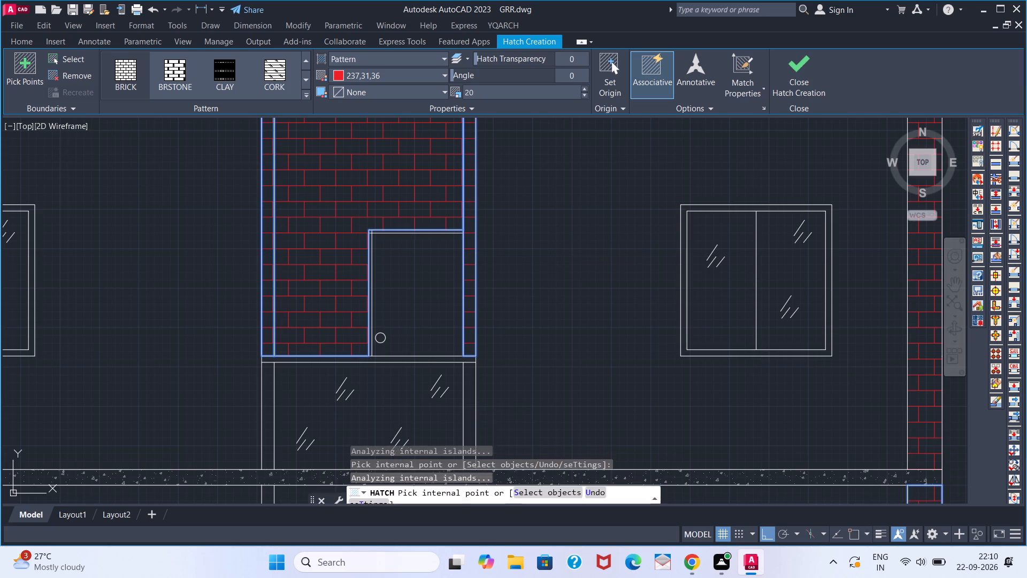
Hatch the ground-floor pillar beneath the small lamp with the BRSTONE pattern in light grey 199,200,202.
scroll(304, 396, down, 2)
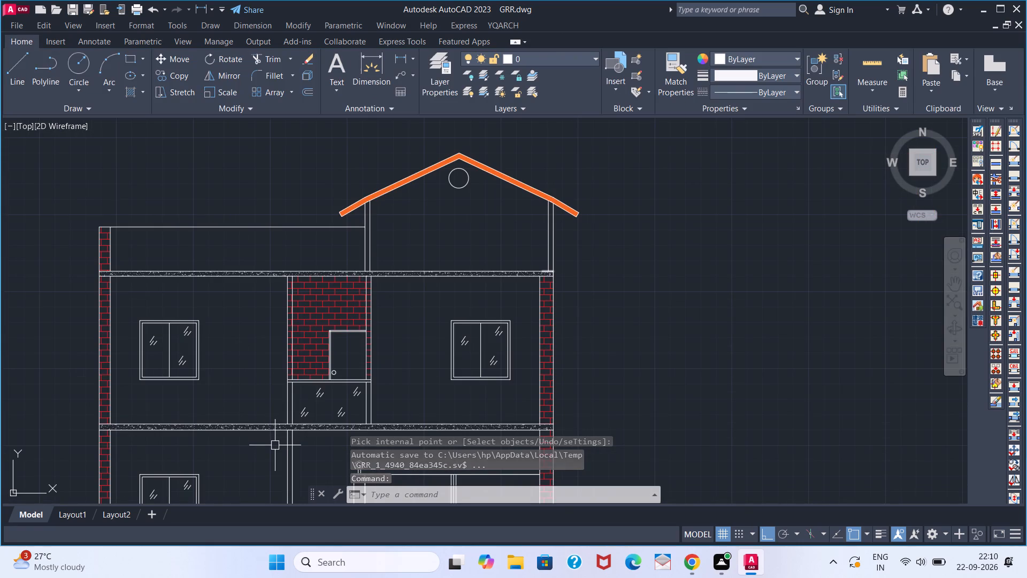
middle_drag(264, 388, 202, 258)
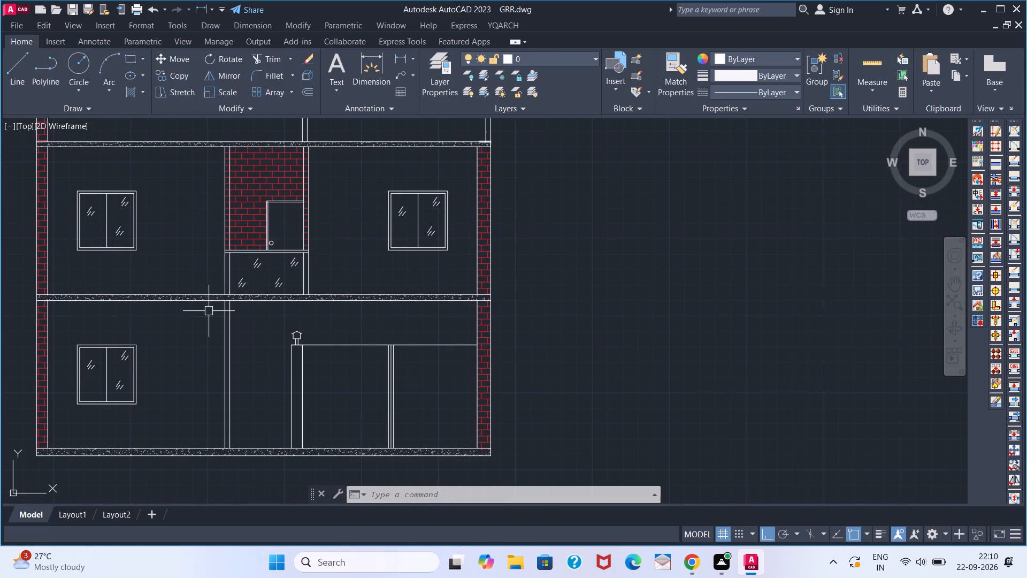
middle_drag(217, 381, 311, 436)
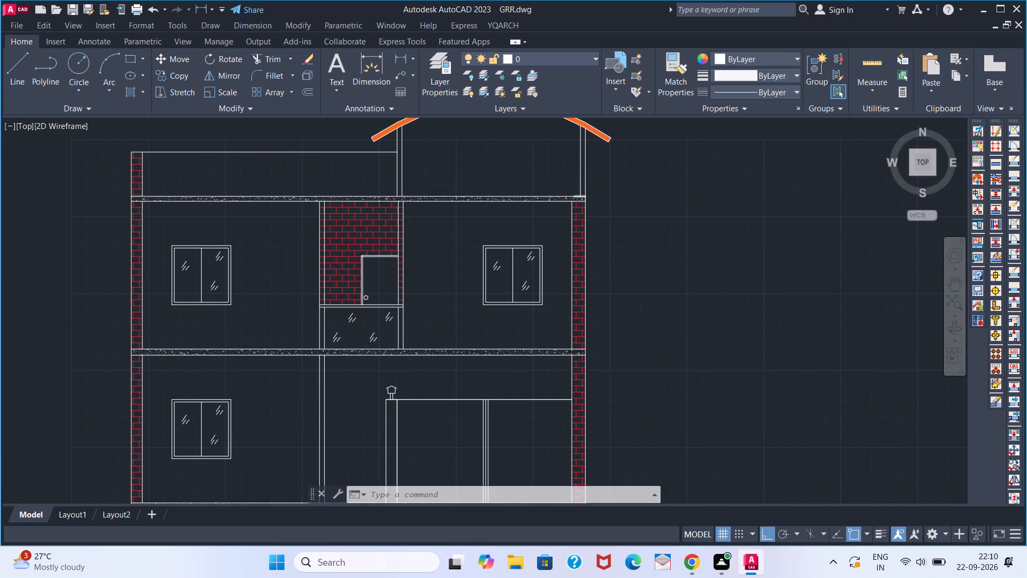
scroll(314, 408, down, 1)
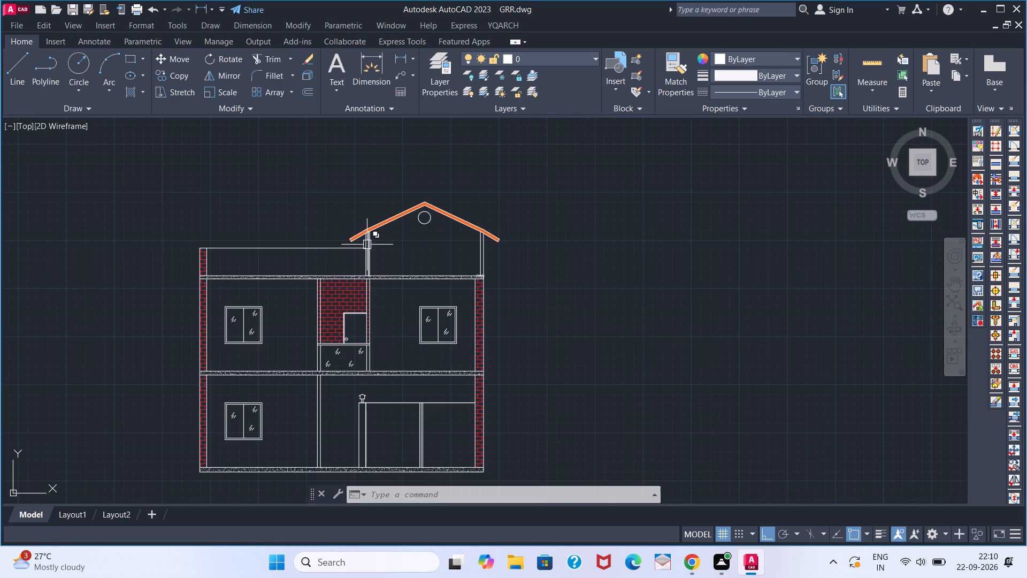
scroll(366, 245, up, 1)
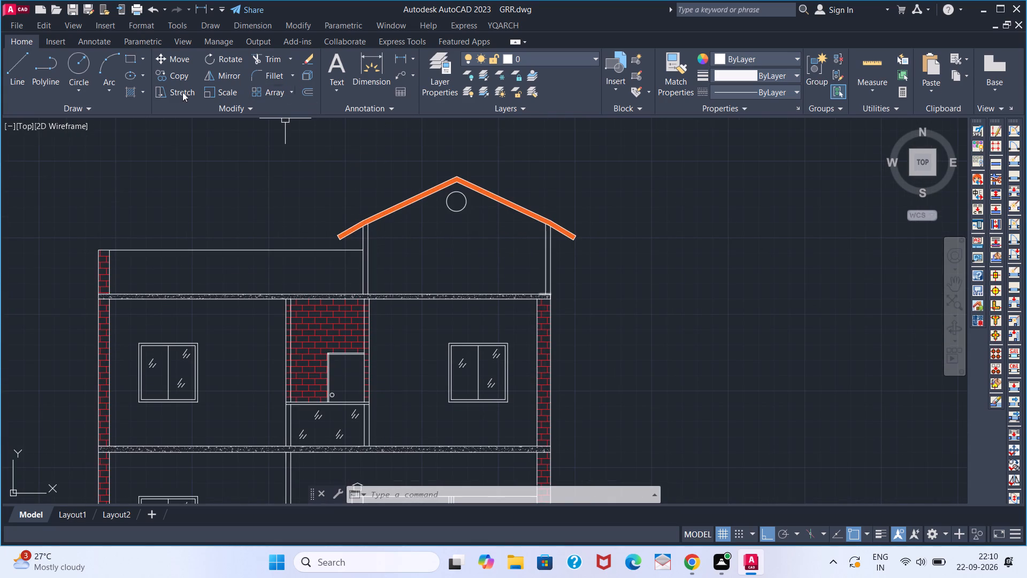
click(133, 88)
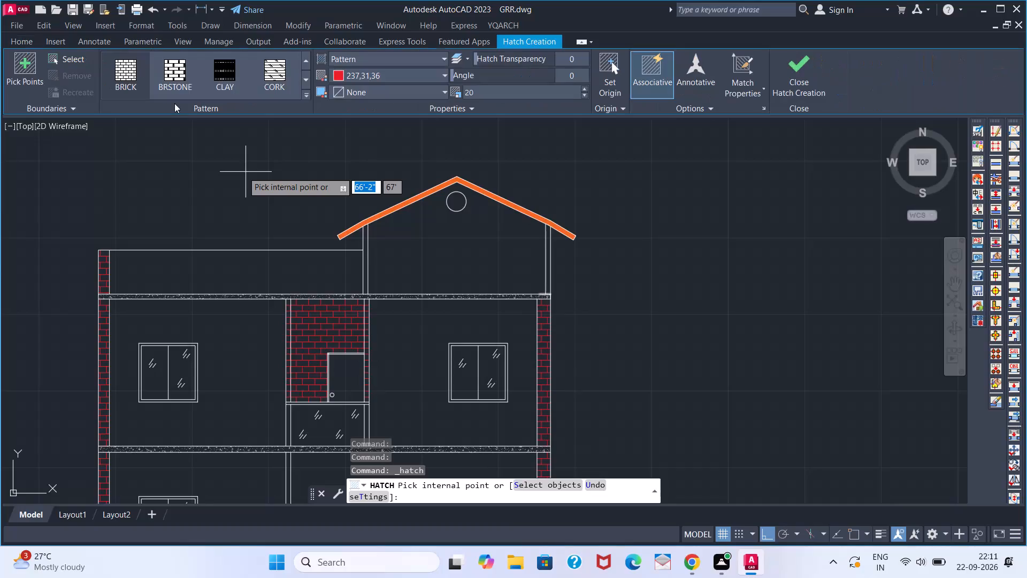
scroll(205, 188, down, 1)
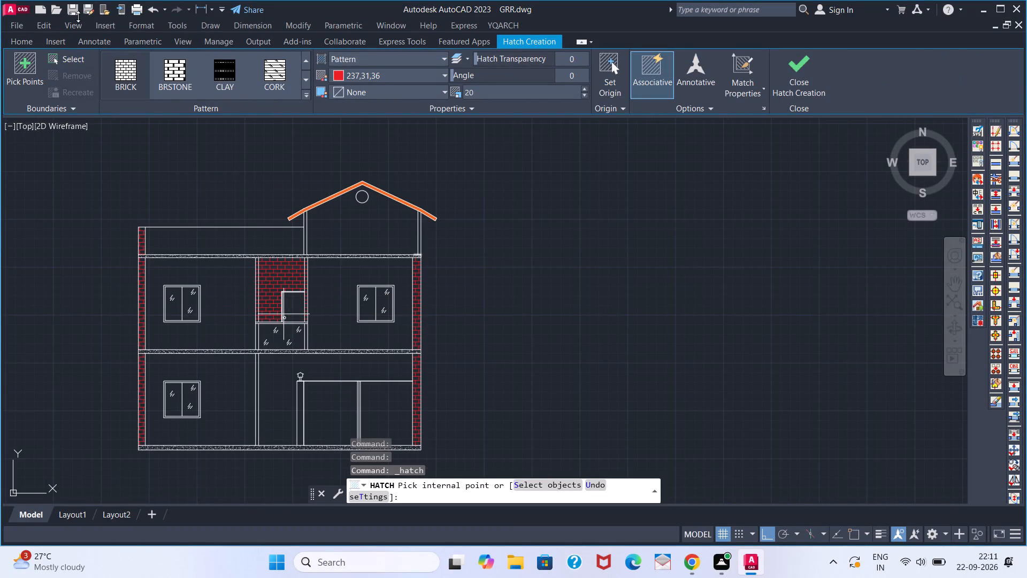
click(174, 80)
click(370, 74)
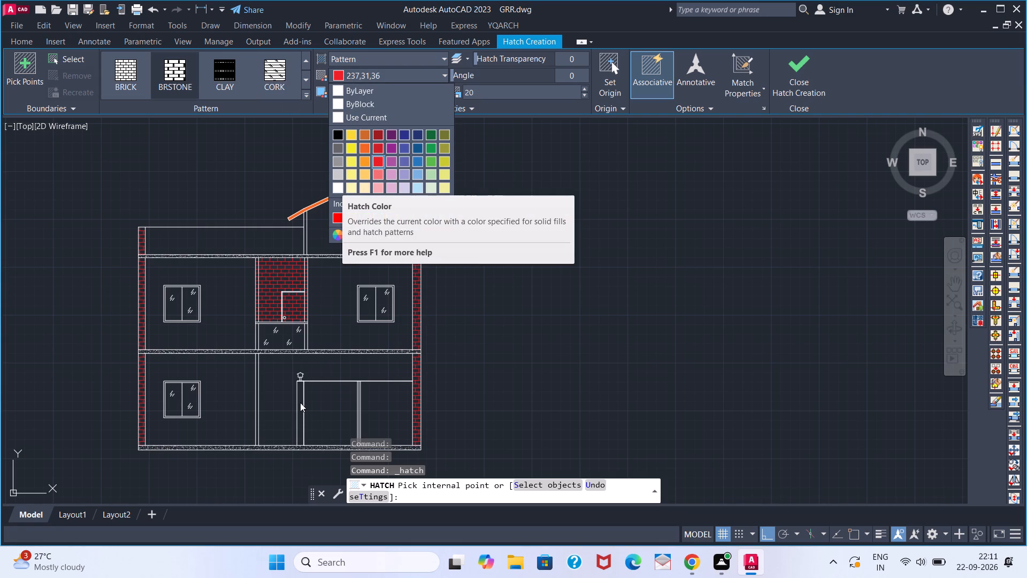
click(340, 169)
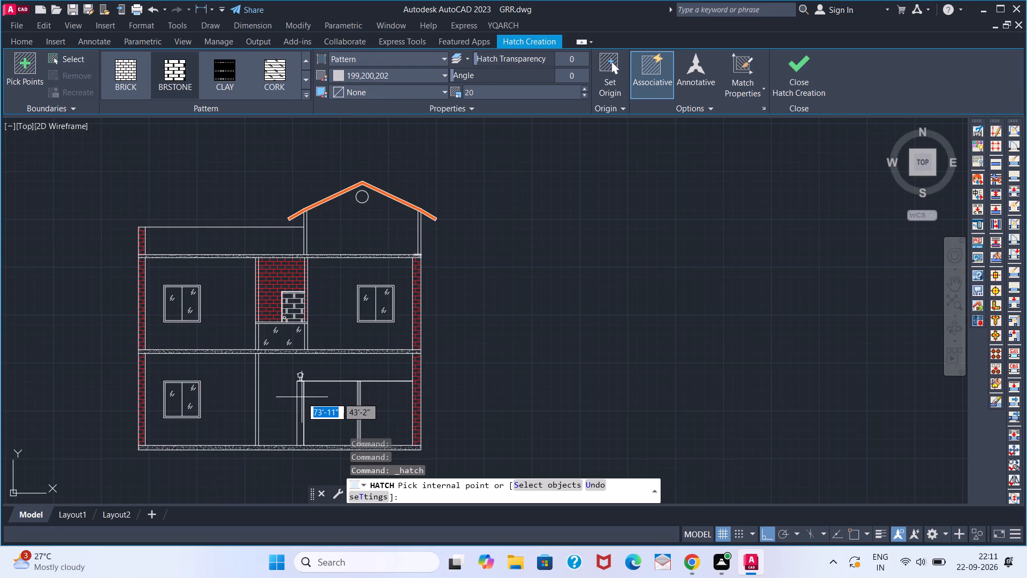
scroll(300, 397, up, 5)
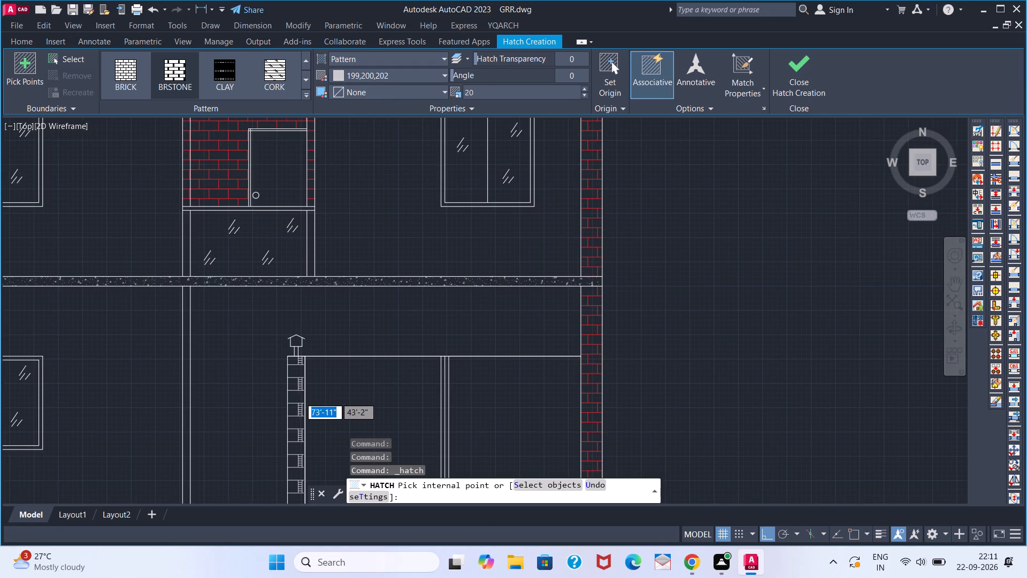
scroll(299, 397, up, 1)
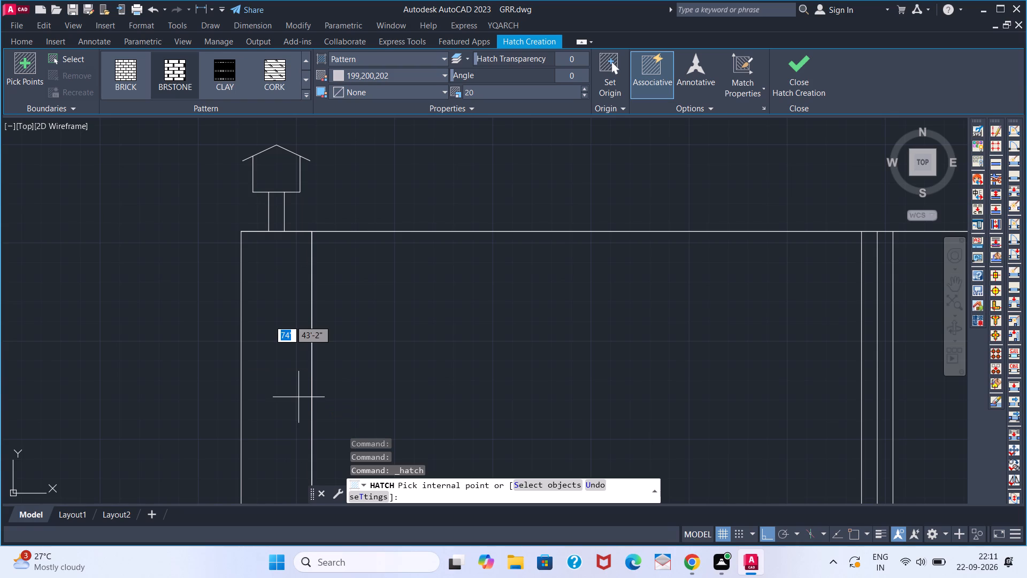
scroll(271, 352, down, 2)
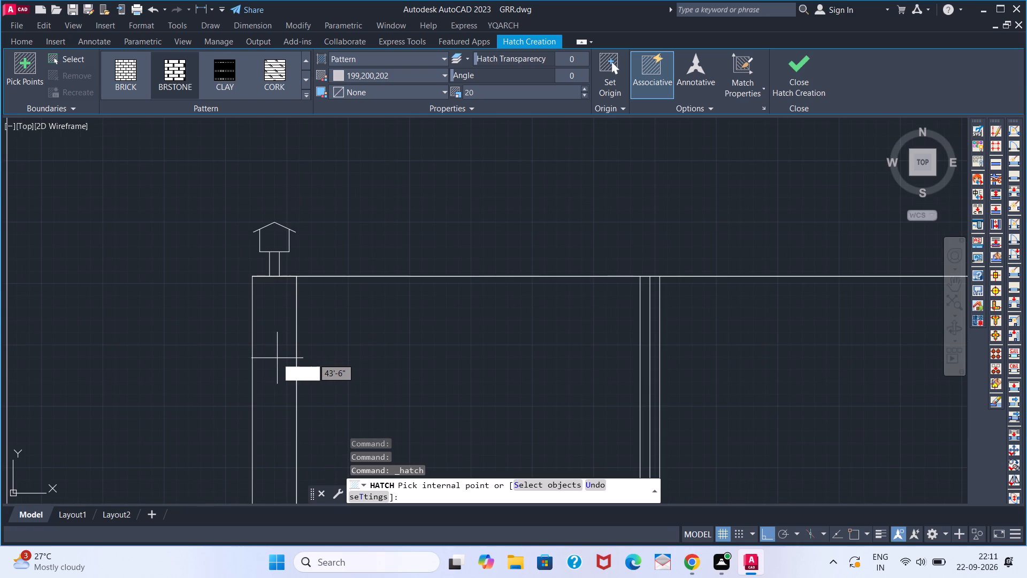
scroll(282, 357, down, 1)
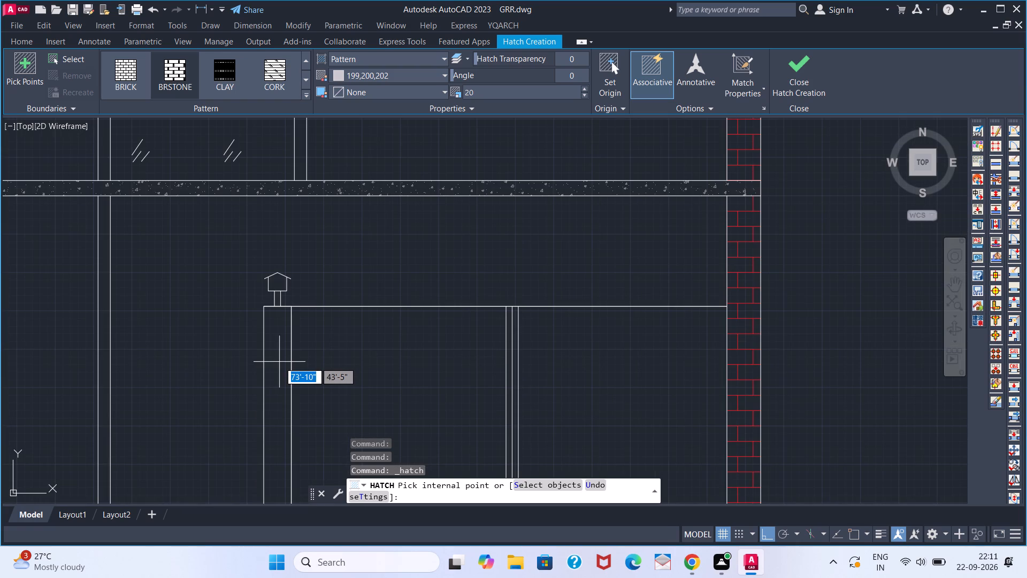
scroll(279, 362, down, 2)
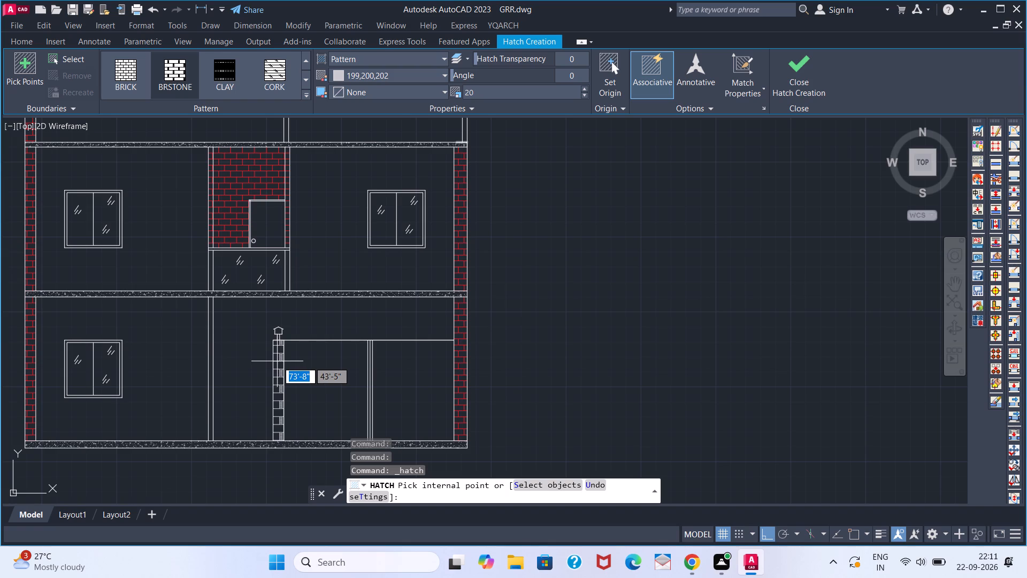
click(277, 361)
key(space)
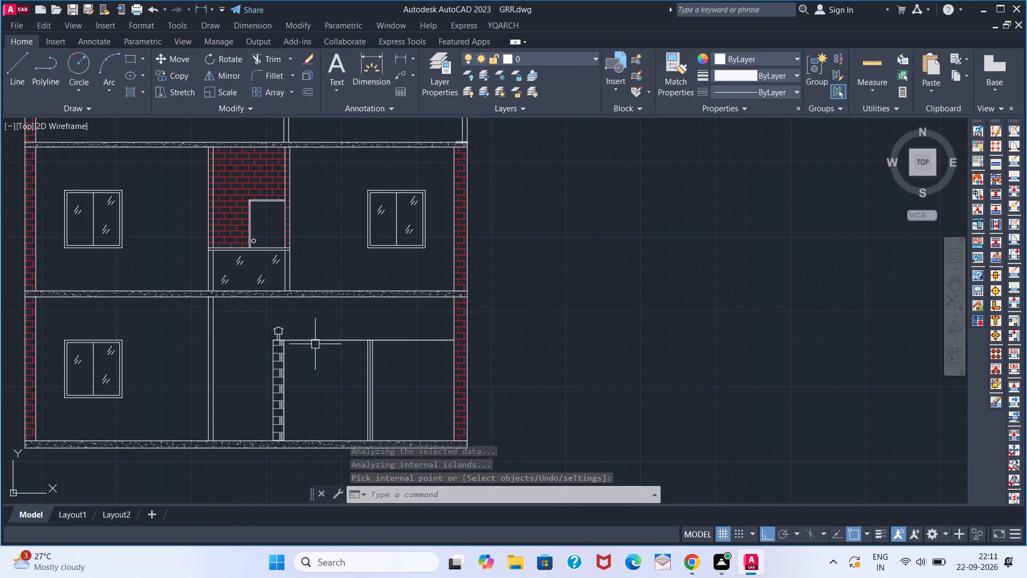
Extend the horizontal line at the top of the stone pillar to the ground-floor interior wall beside the window room.
text(EX)
key(space)
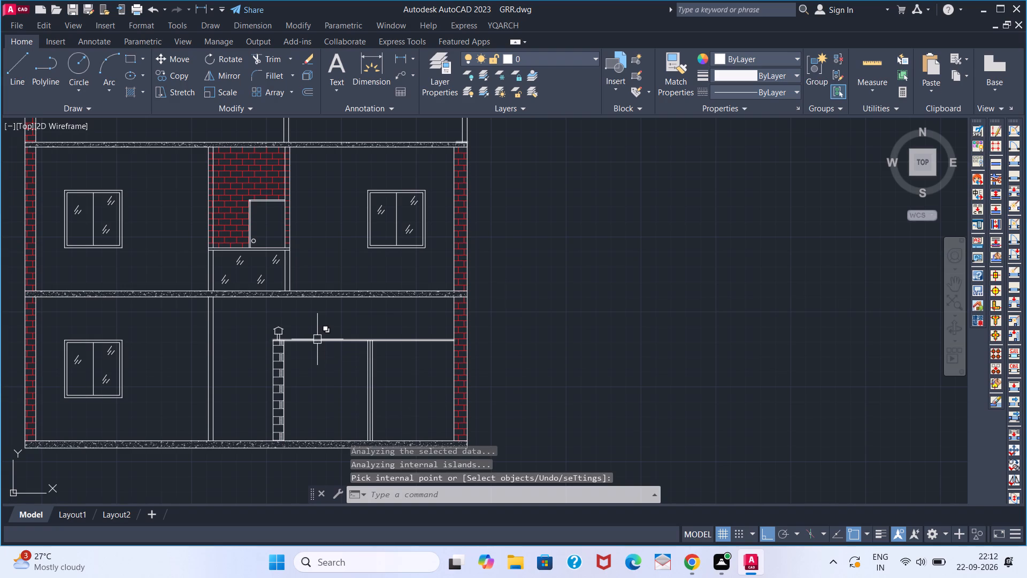
click(317, 339)
key(space)
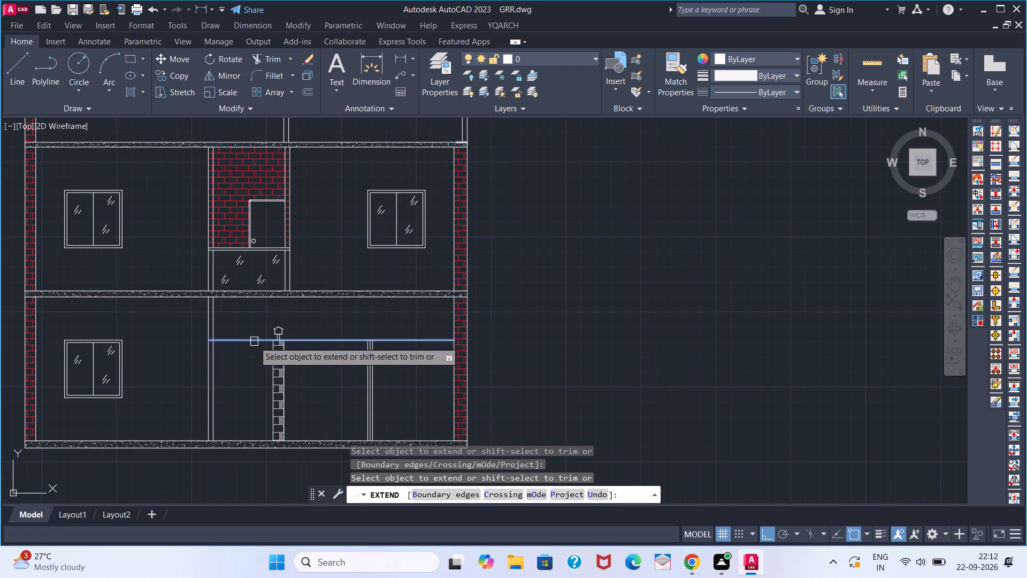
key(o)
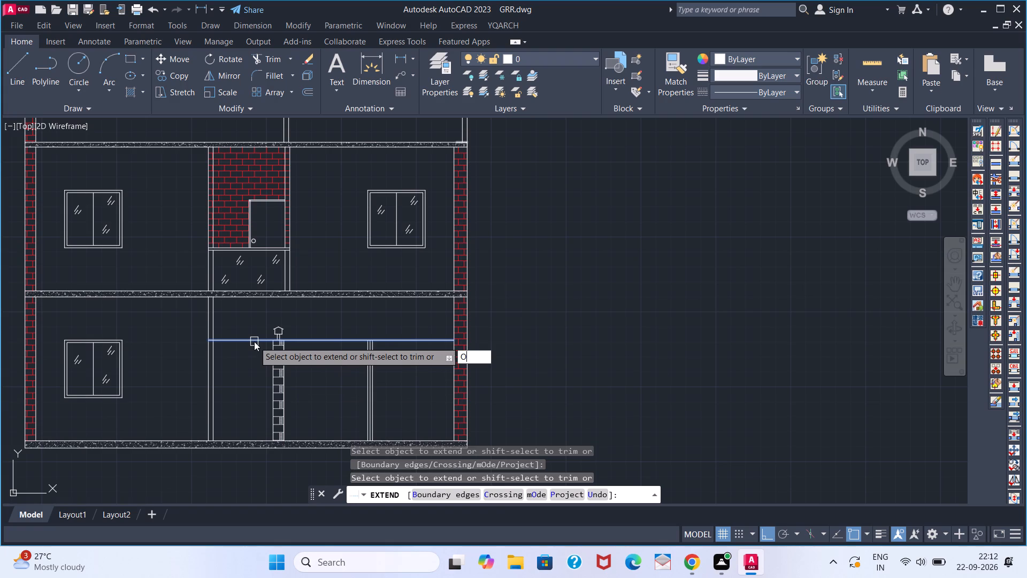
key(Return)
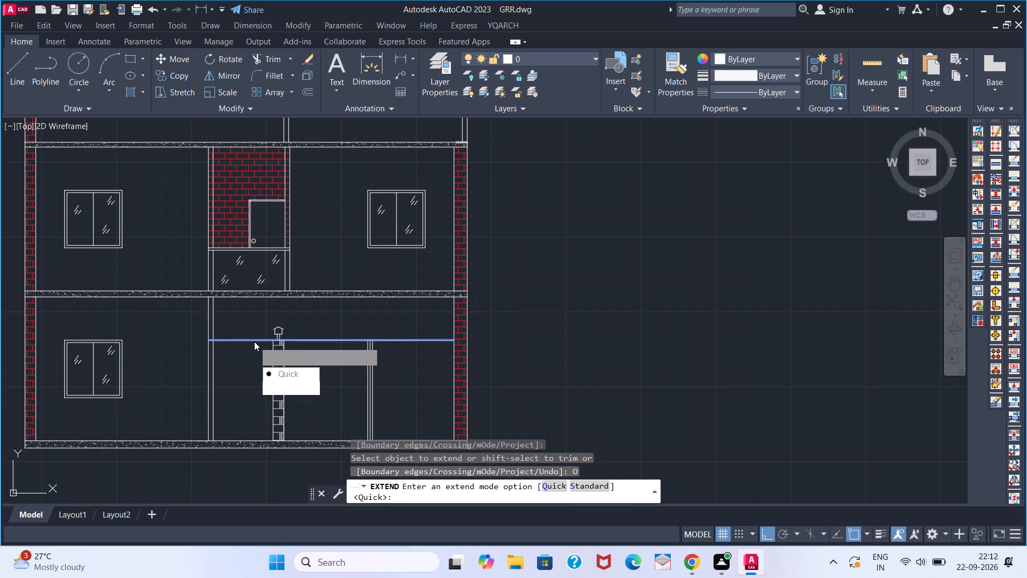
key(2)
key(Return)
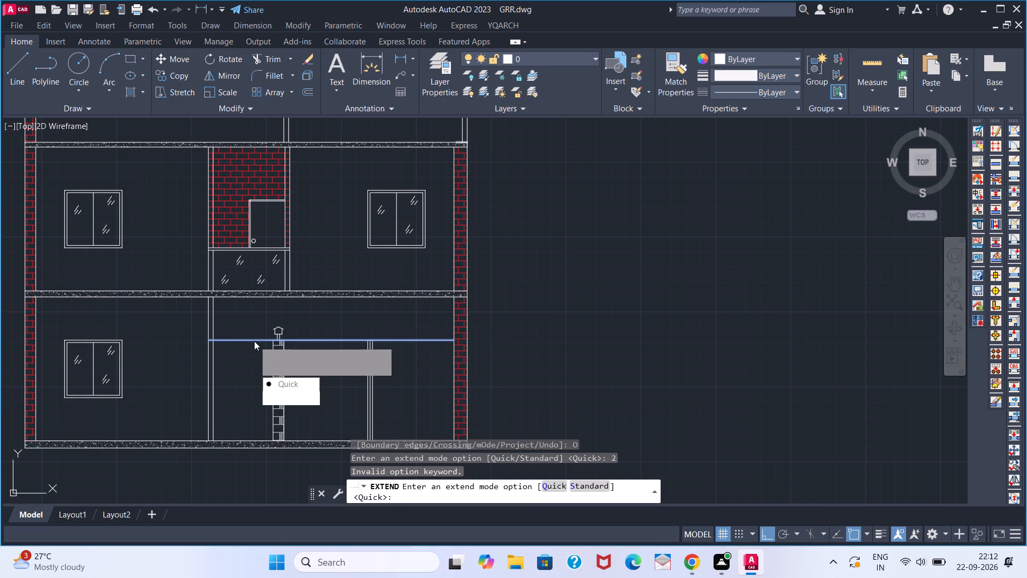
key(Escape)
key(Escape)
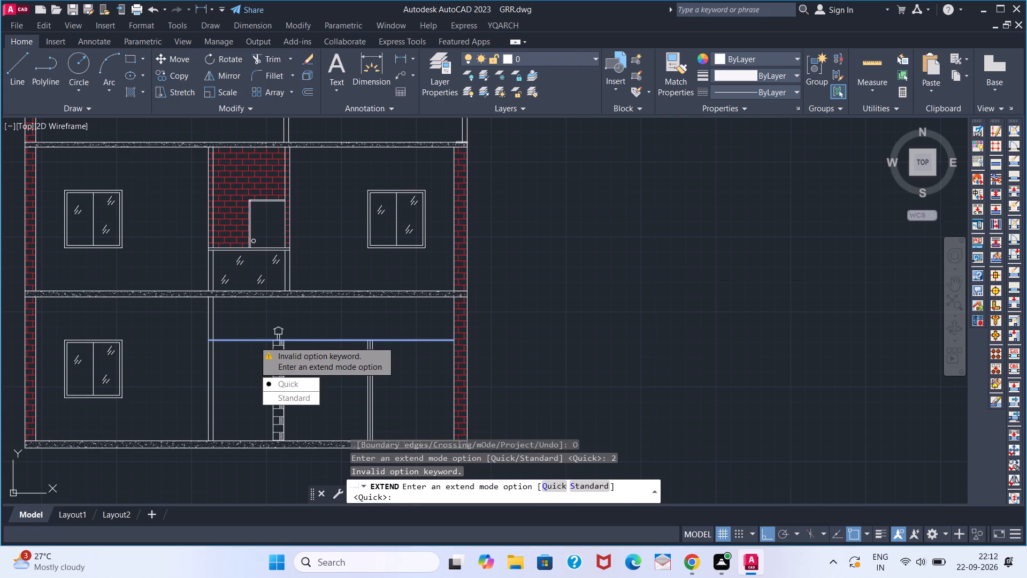
Offset the ground floor's horizontal line at the top of the stone pillar 2 inches downward.
key(Escape)
key(Escape)
key(Escape)
key(Escape)
key(Escape)
key(o)
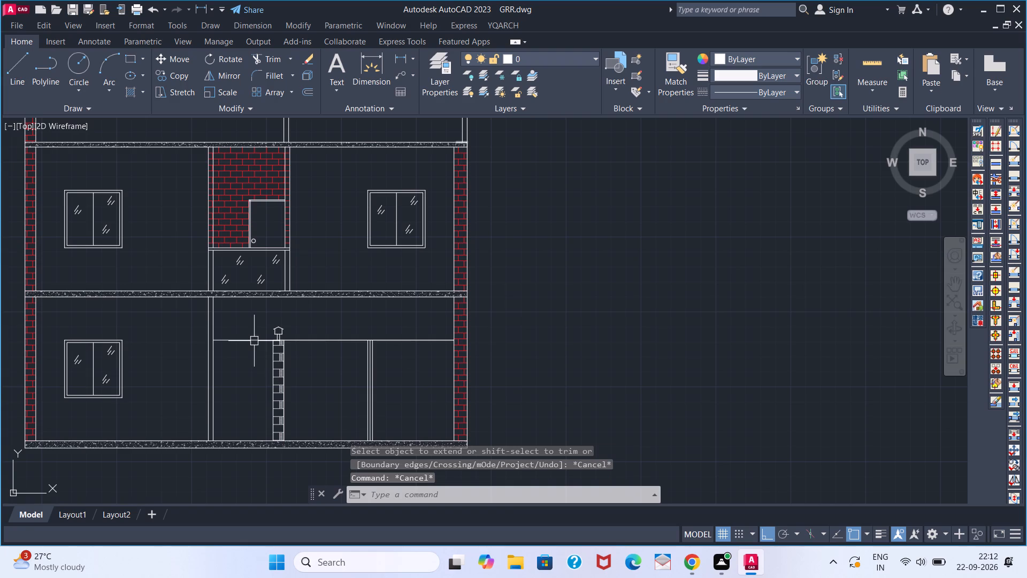
key(Return)
key(2)
key(Return)
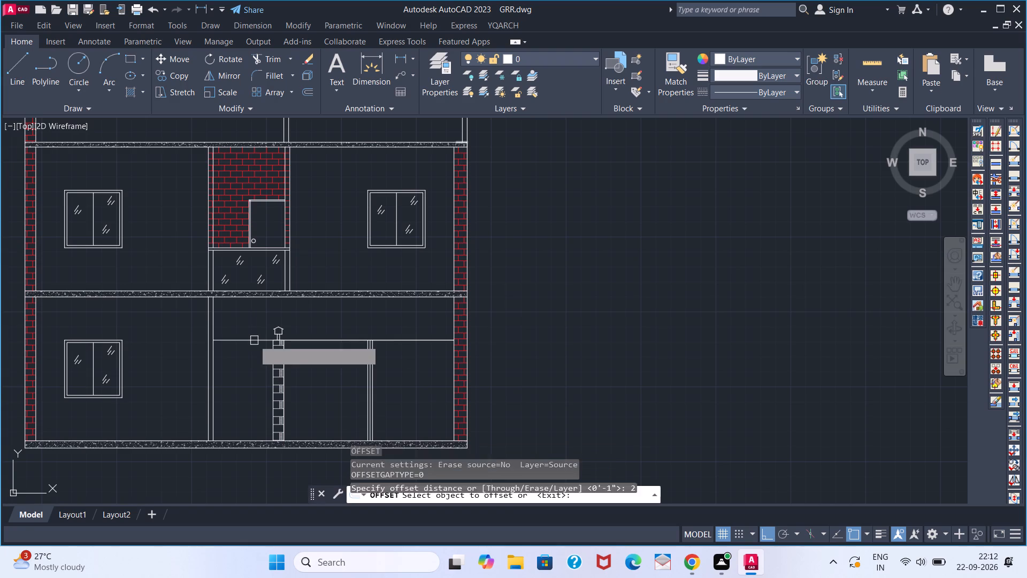
click(254, 340)
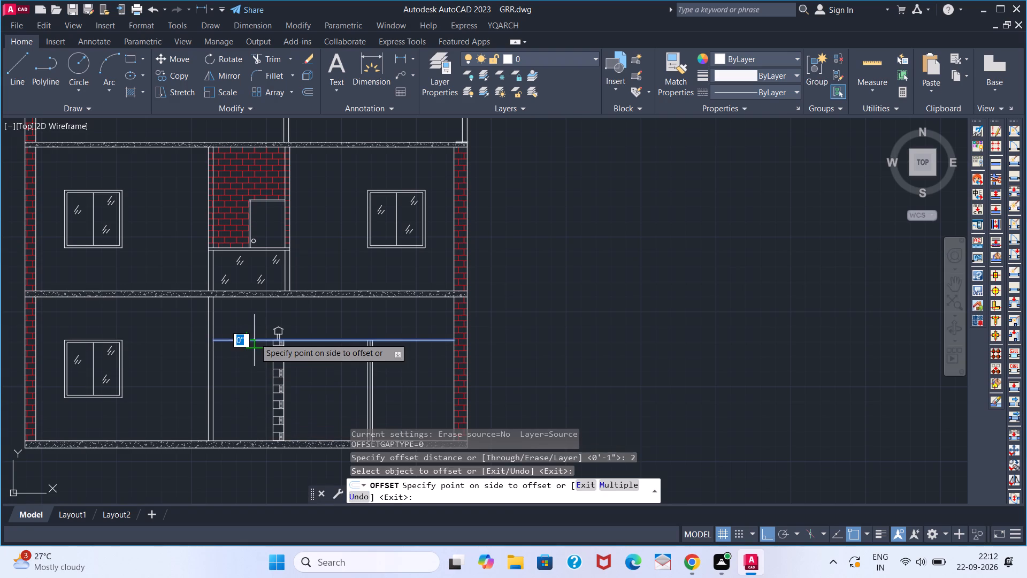
click(261, 413)
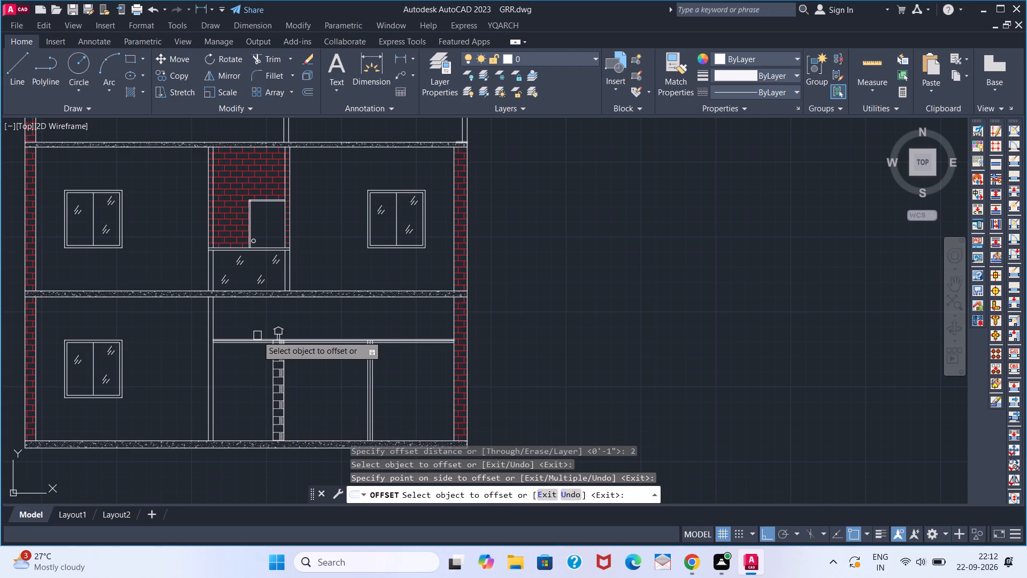
key(space)
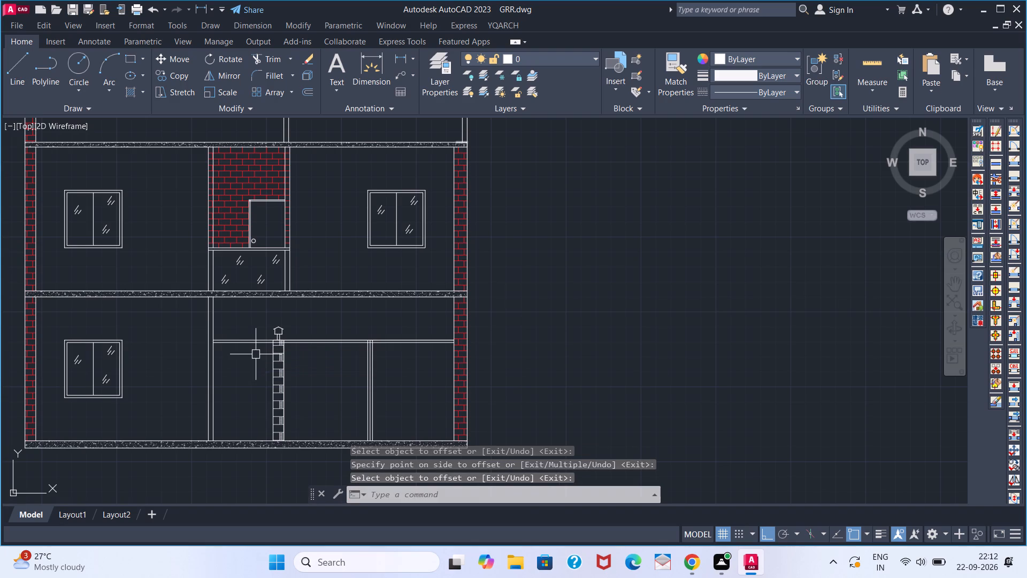
Delete the middle vertical line of the narrow partition between the stone pillar and the right outer wall.
scroll(356, 346, up, 2)
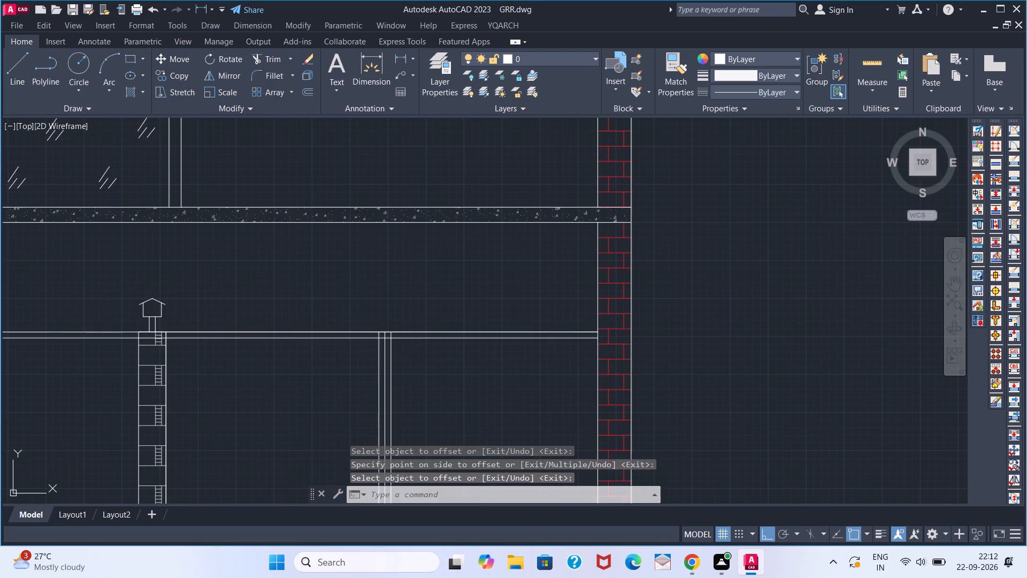
click(385, 352)
key(Delete)
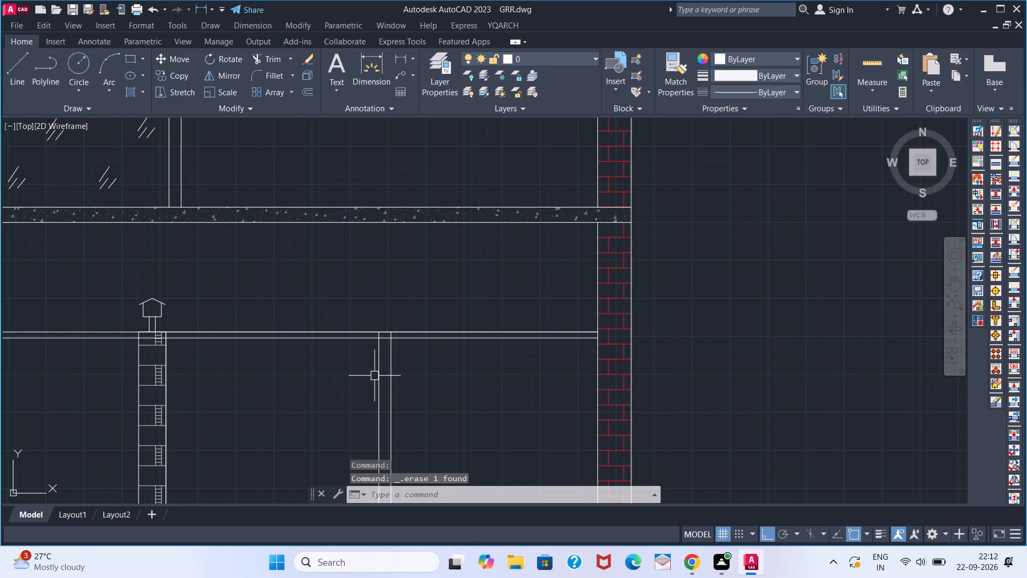
Trim the partition's two vertical lines where they run between the pair of horizontal beam lines.
scroll(364, 386, down, 2)
scroll(364, 362, up, 5)
text(TR)
key(space)
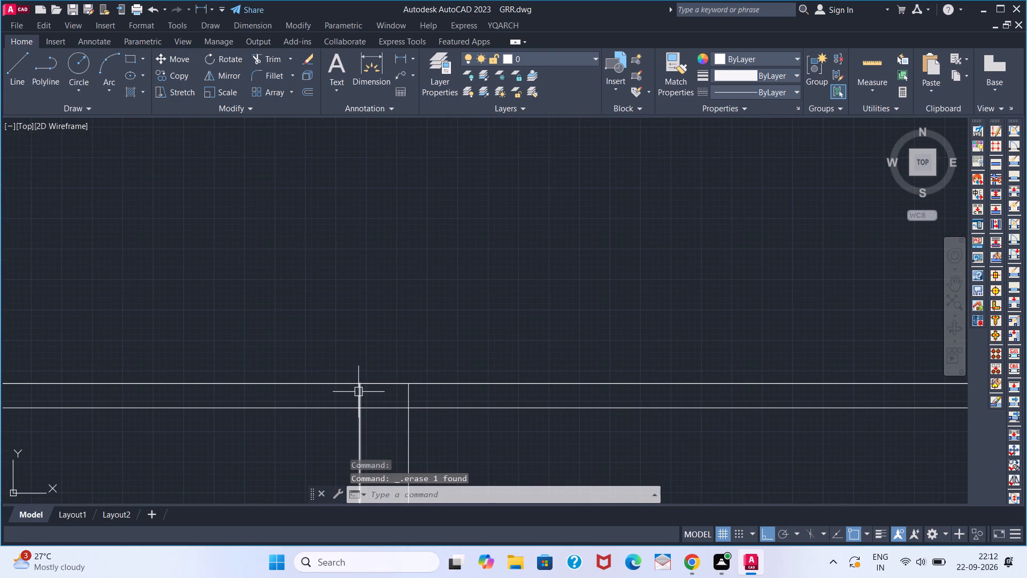
click(358, 396)
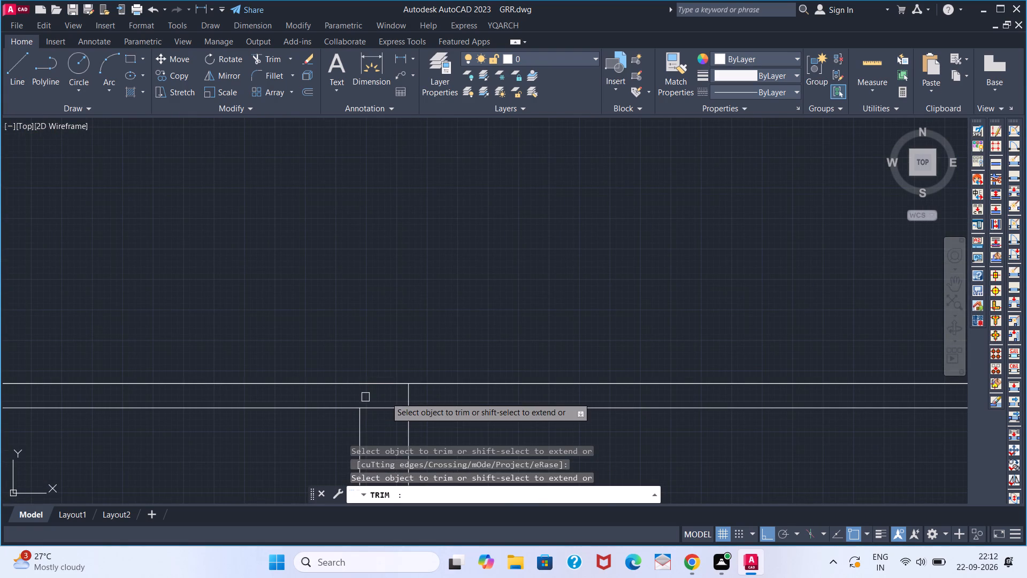
click(404, 394)
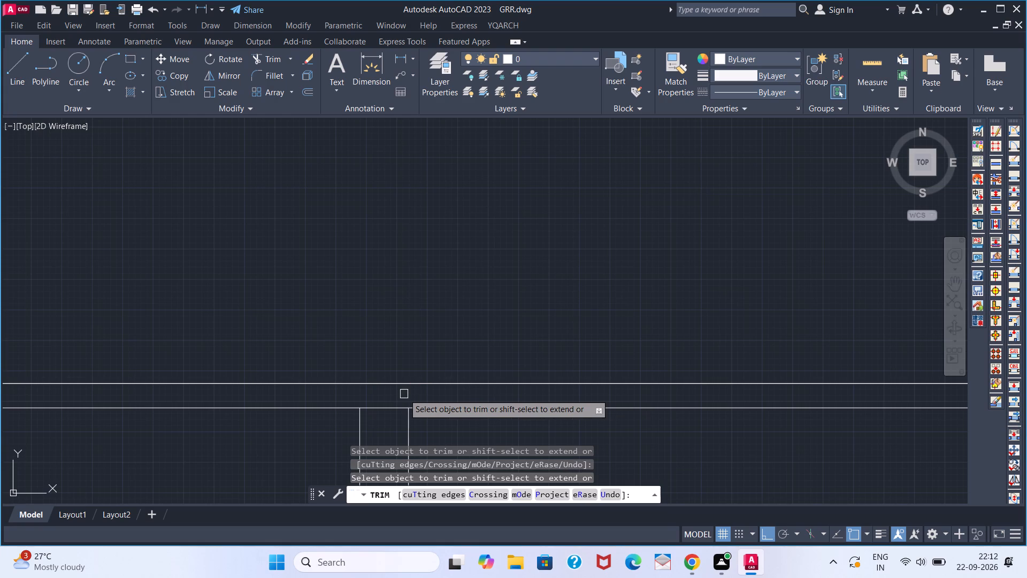
Trim the lower horizontal beam line where it crosses the stone pillar.
scroll(404, 396, down, 3)
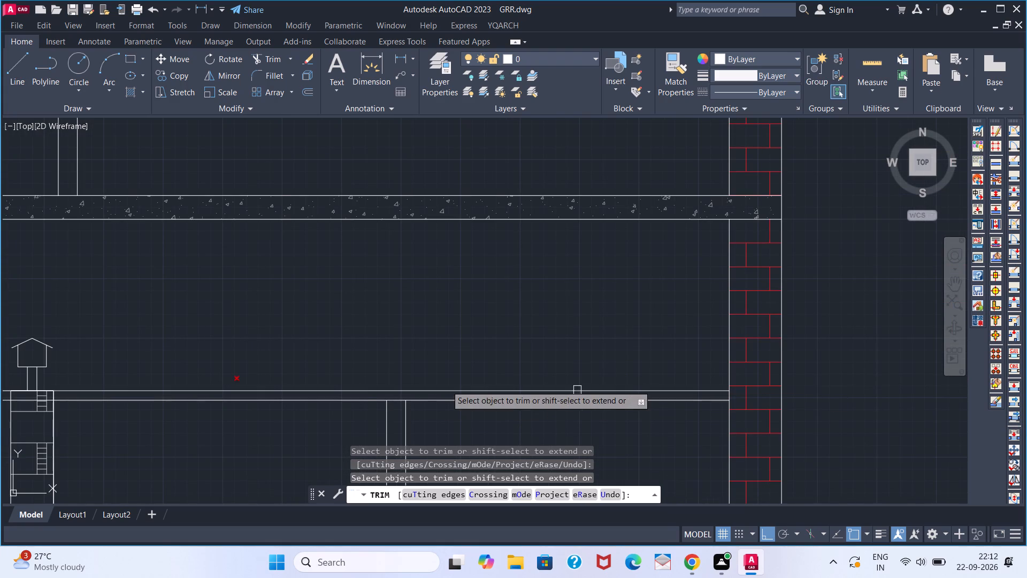
middle_drag(83, 398, 300, 352)
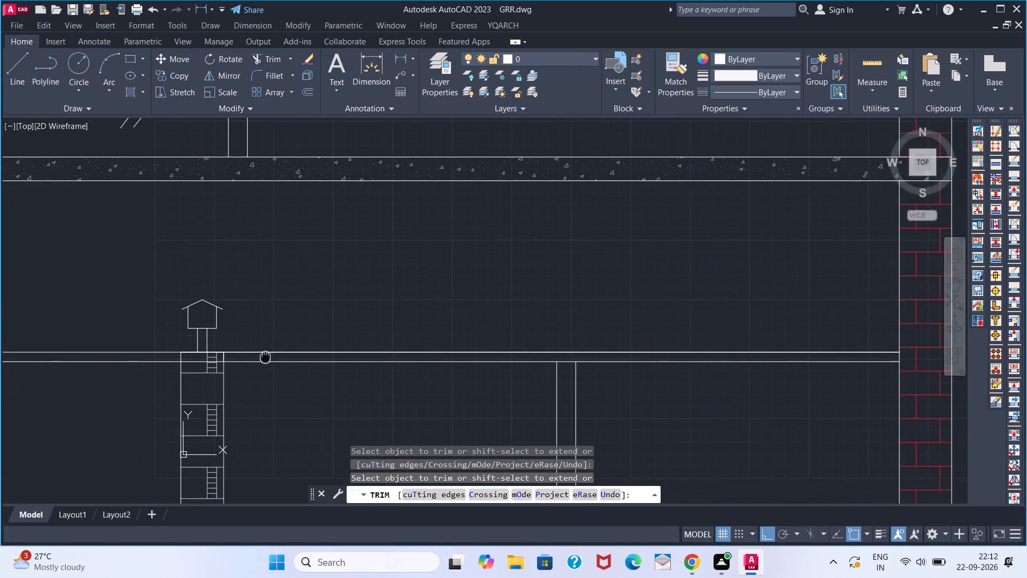
middle_drag(300, 352, 407, 339)
scroll(364, 345, up, 4)
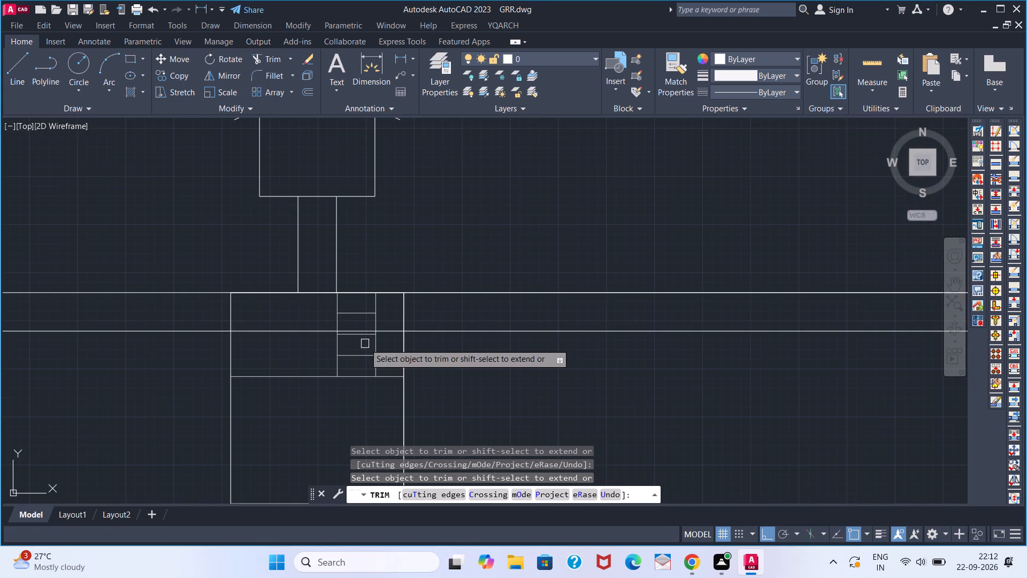
click(389, 332)
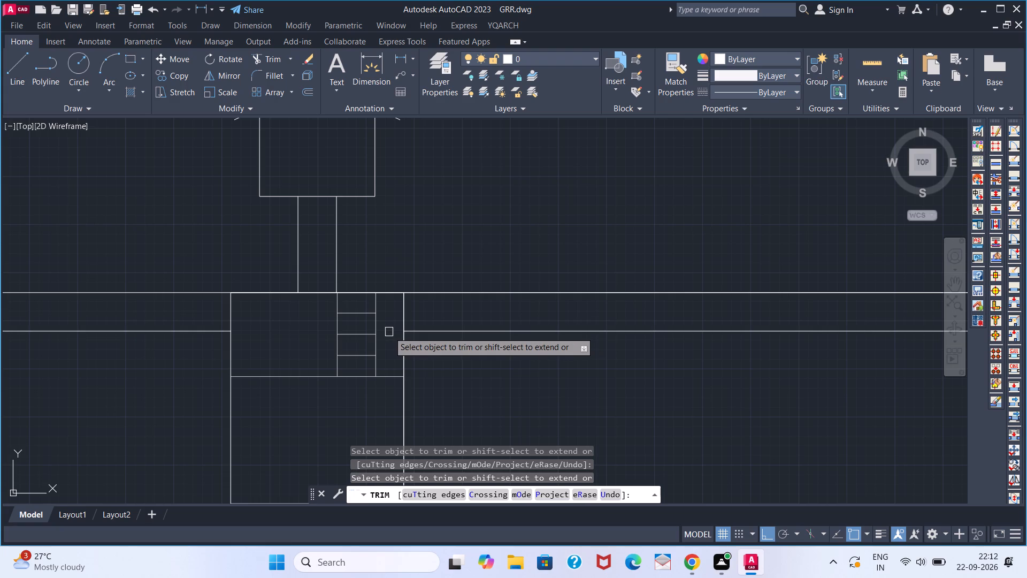
scroll(201, 345, down, 6)
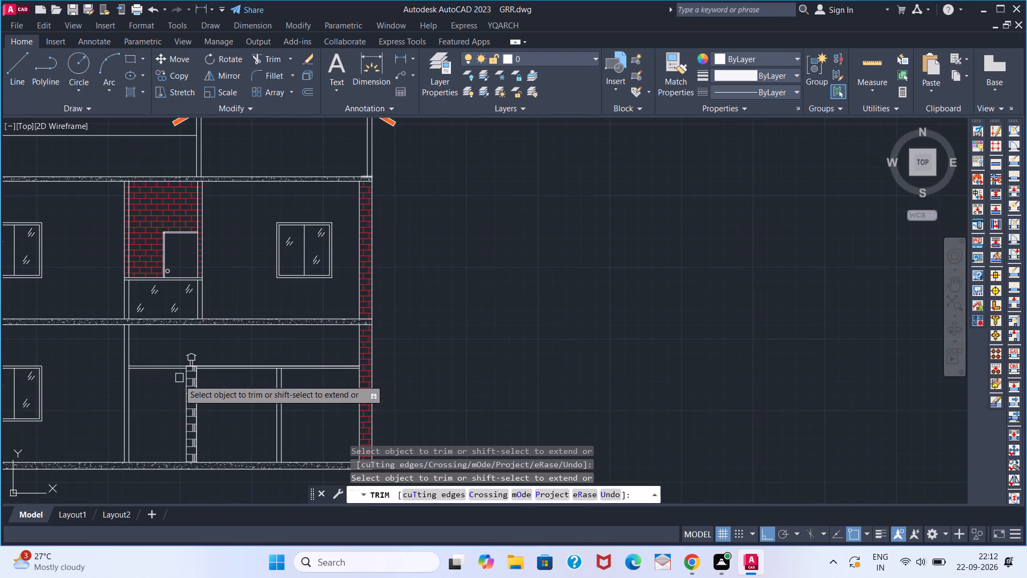
middle_drag(170, 389, 198, 378)
key(space)
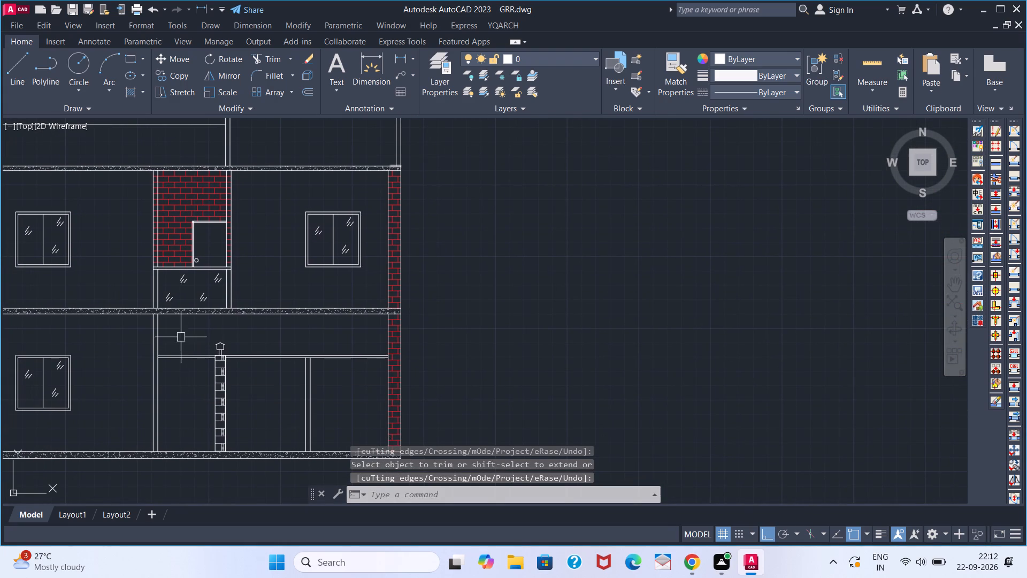
Hatch the ground-floor area between the interior wall and the stone pillar with BRICK in red 237,31,36 at scale 20.
click(130, 94)
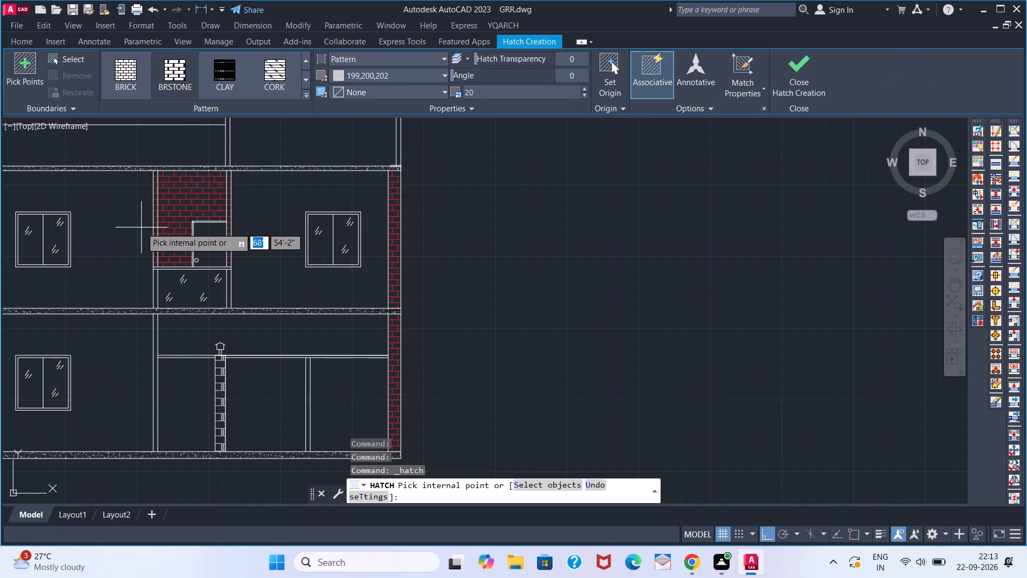
click(128, 65)
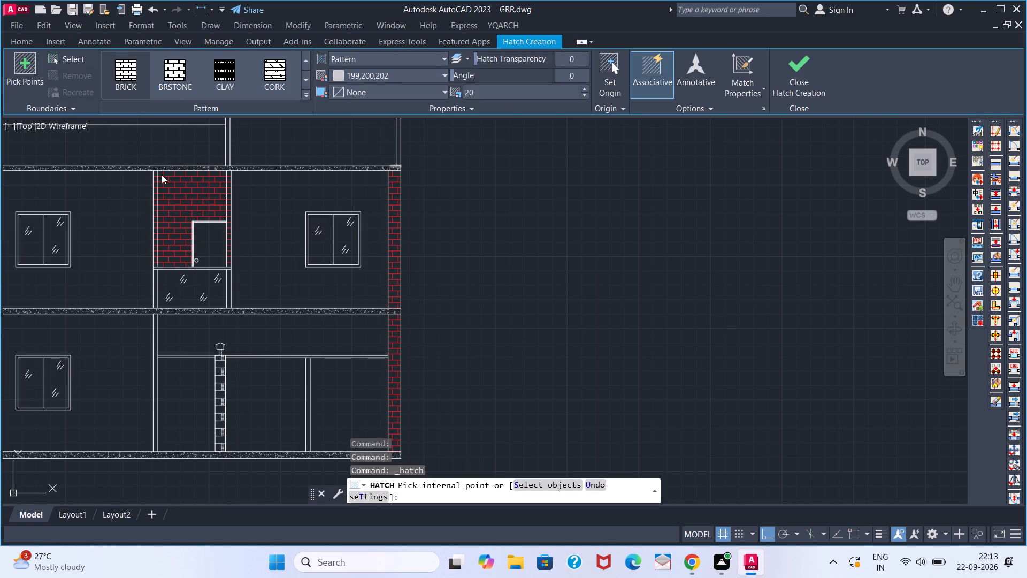
click(343, 81)
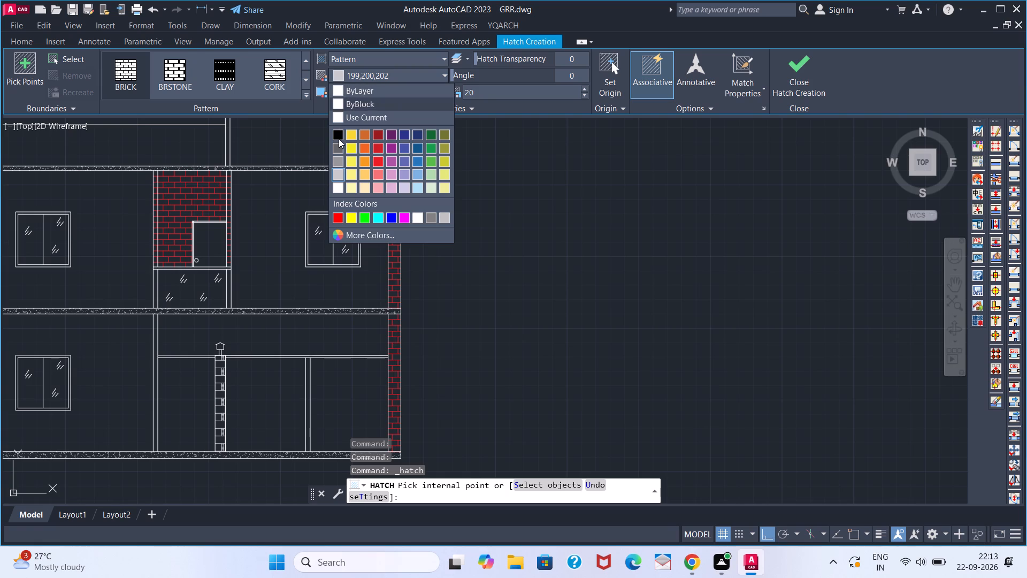
click(377, 161)
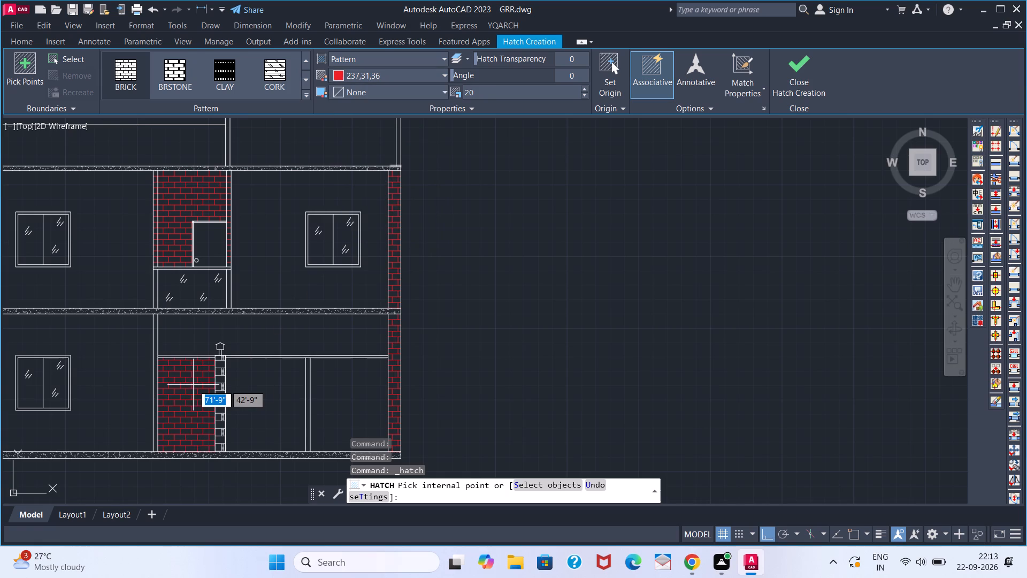
click(193, 385)
key(space)
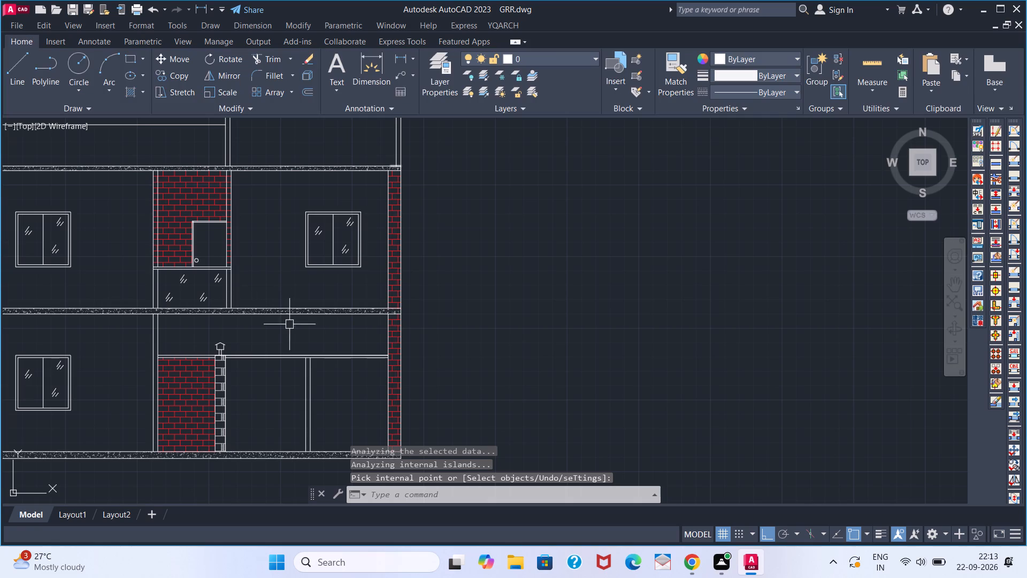
Hatch the two narrow walls supporting the gabled roof with the SOLID pattern in red 237,31,36.
scroll(320, 331, down, 1)
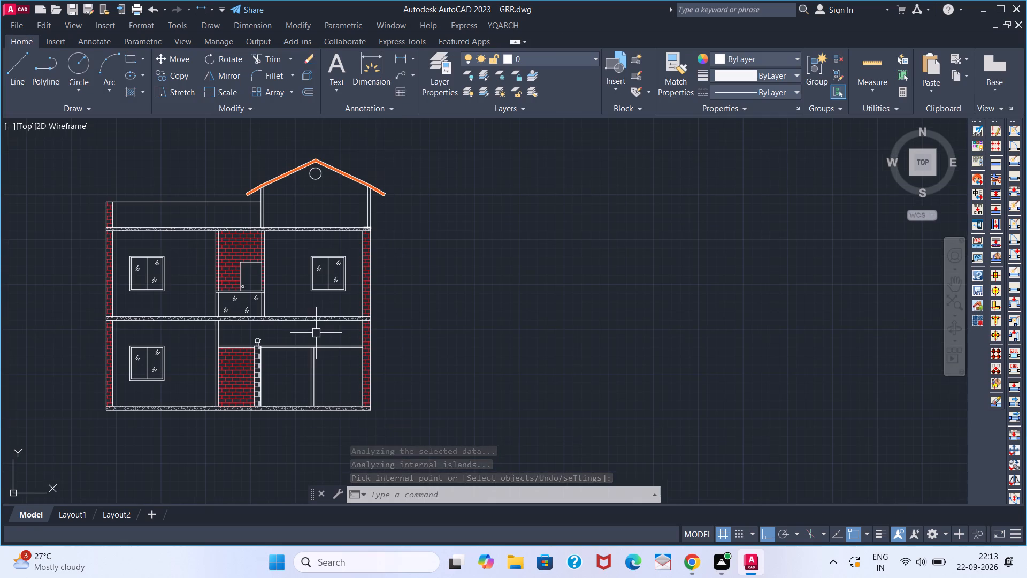
middle_click(300, 367)
middle_click(303, 370)
middle_drag(303, 371, 357, 401)
scroll(364, 366, up, 2)
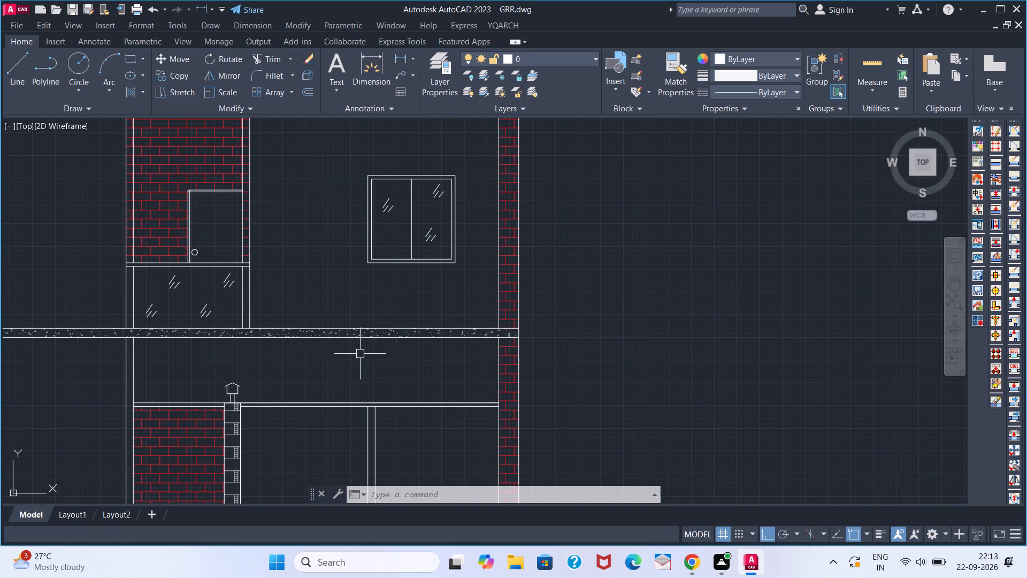
scroll(348, 360, down, 2)
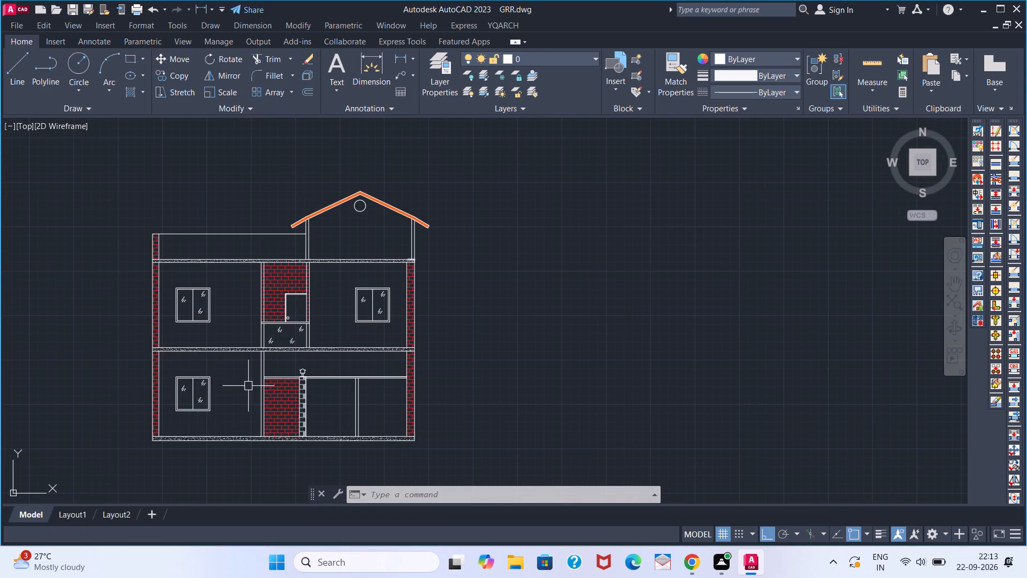
middle_drag(247, 387, 300, 408)
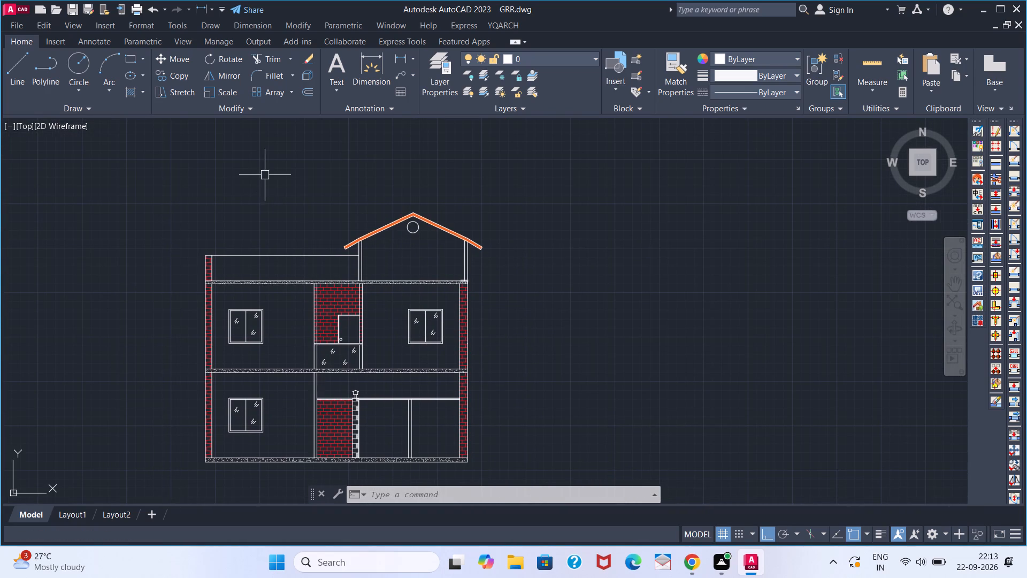
click(143, 90)
click(139, 95)
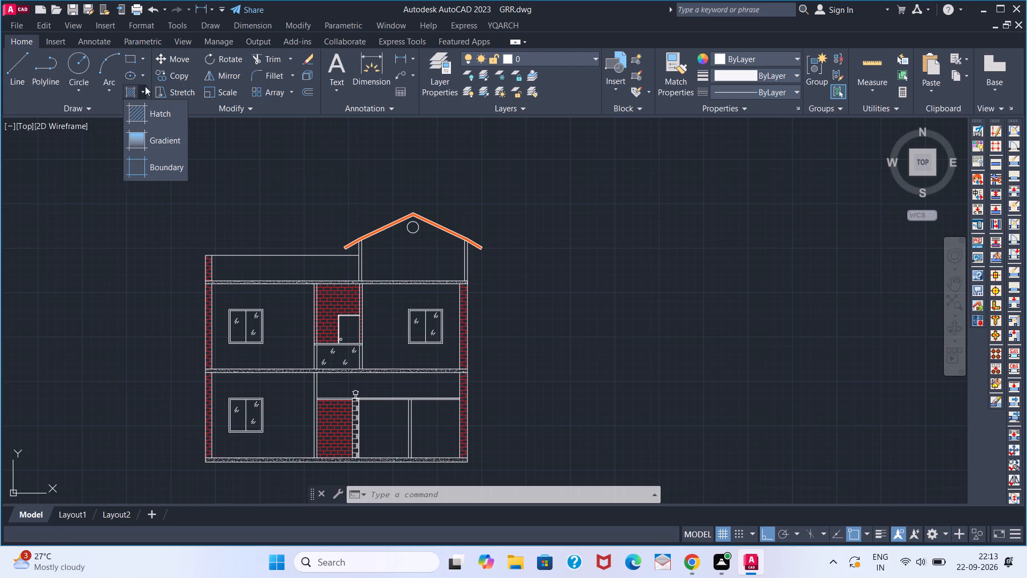
click(151, 113)
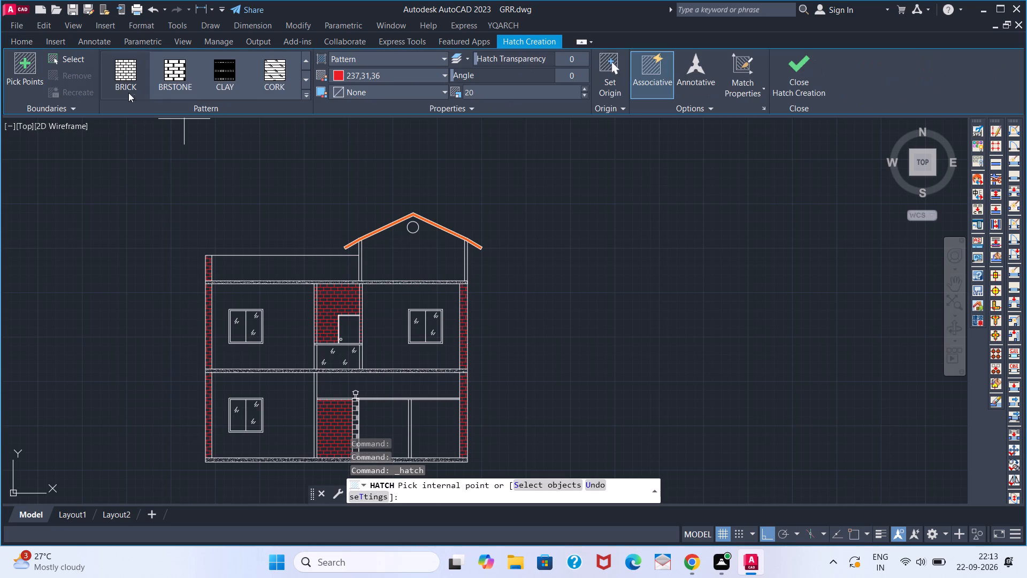
click(307, 95)
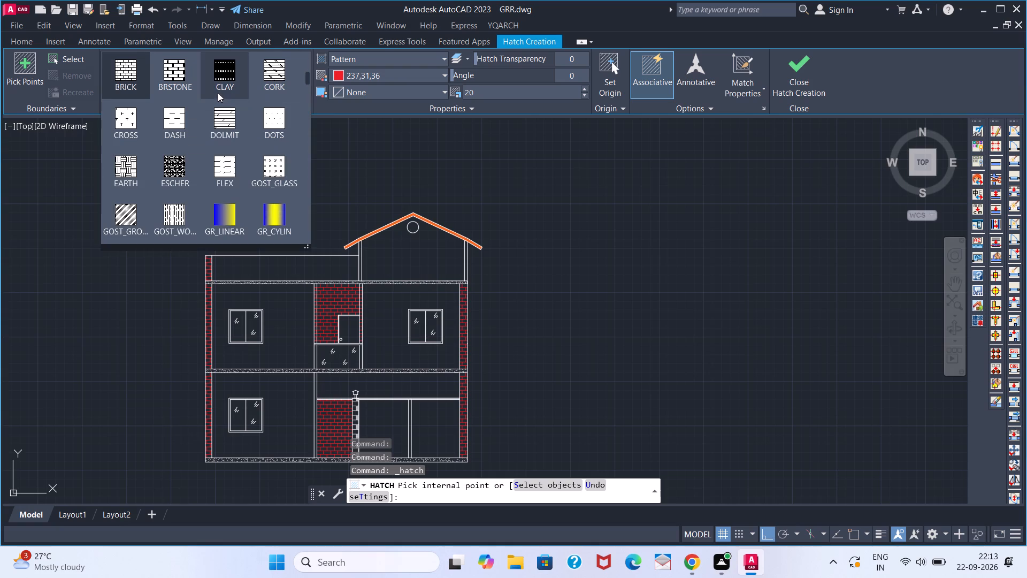
scroll(218, 93, up, 12)
scroll(142, 83, up, 4)
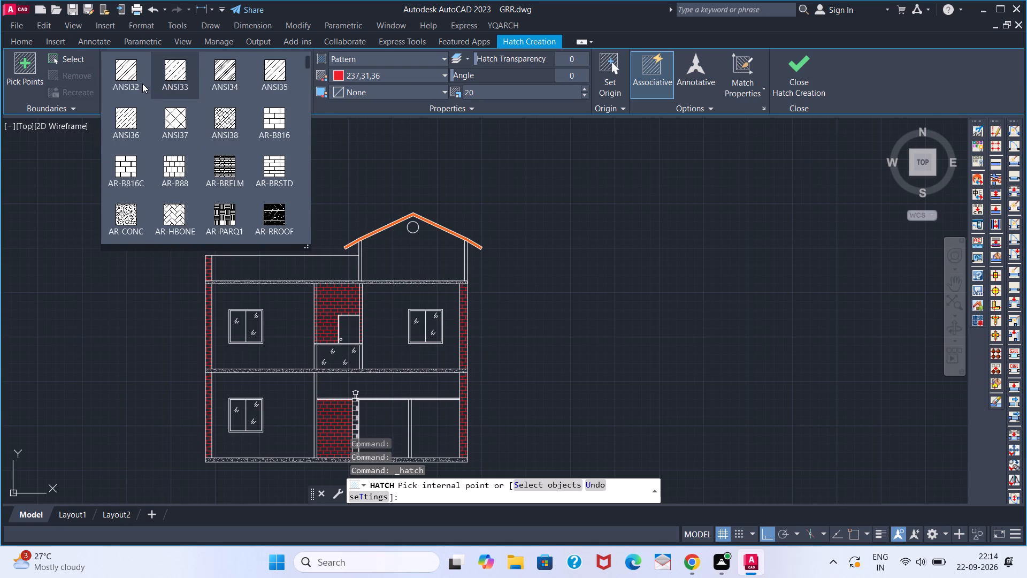
click(131, 81)
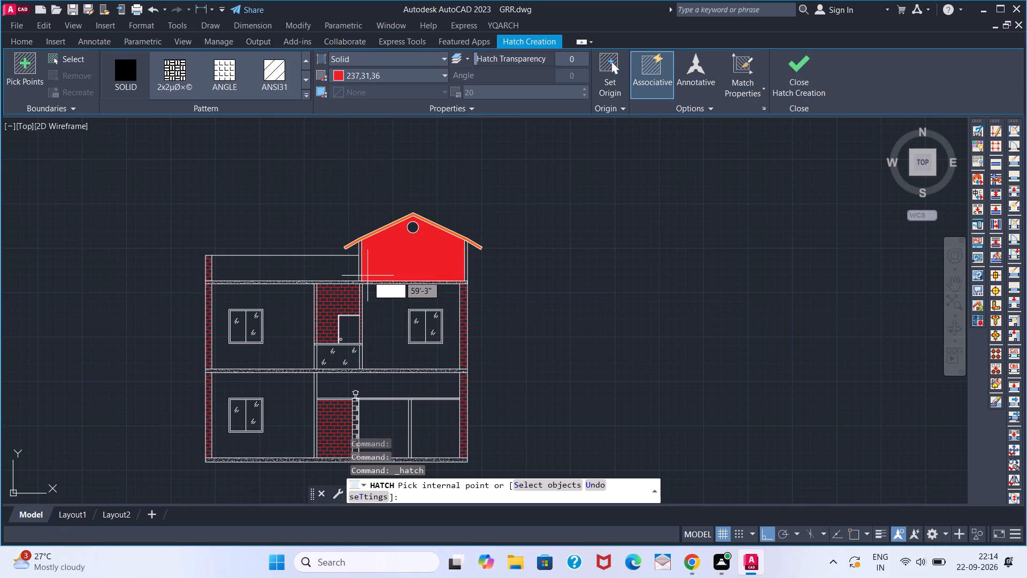
scroll(365, 265, up, 5)
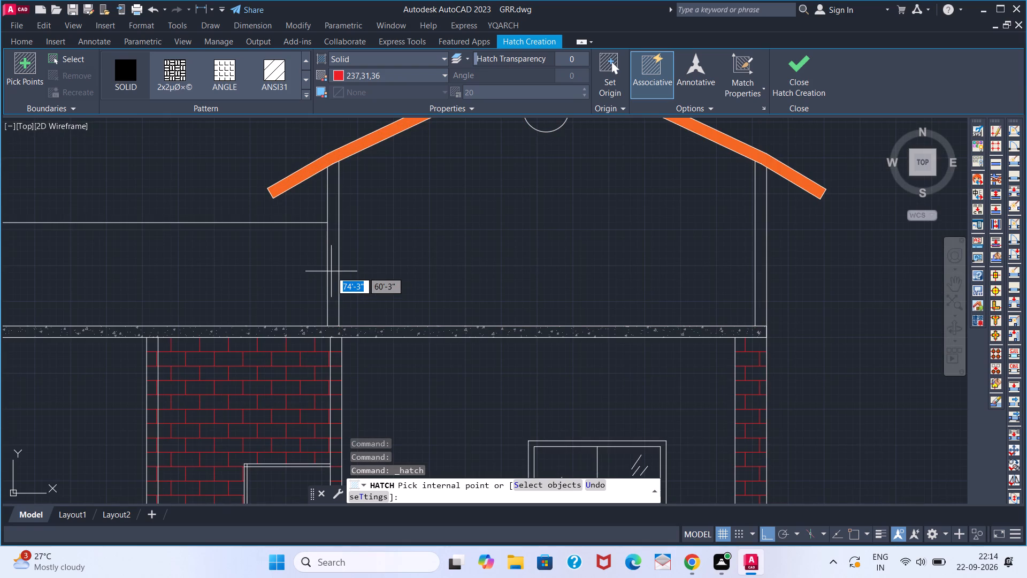
click(331, 271)
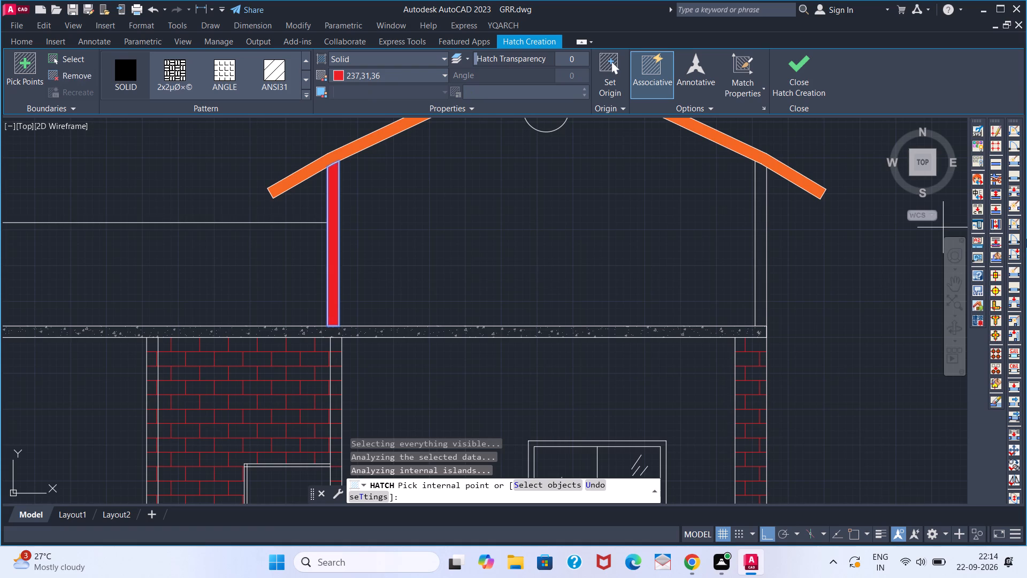
click(759, 251)
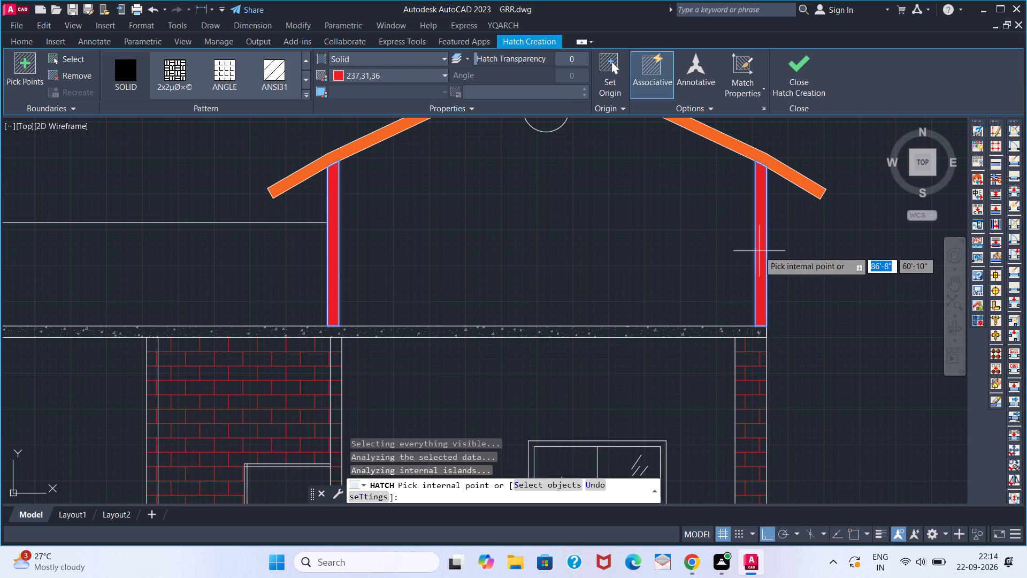
key(space)
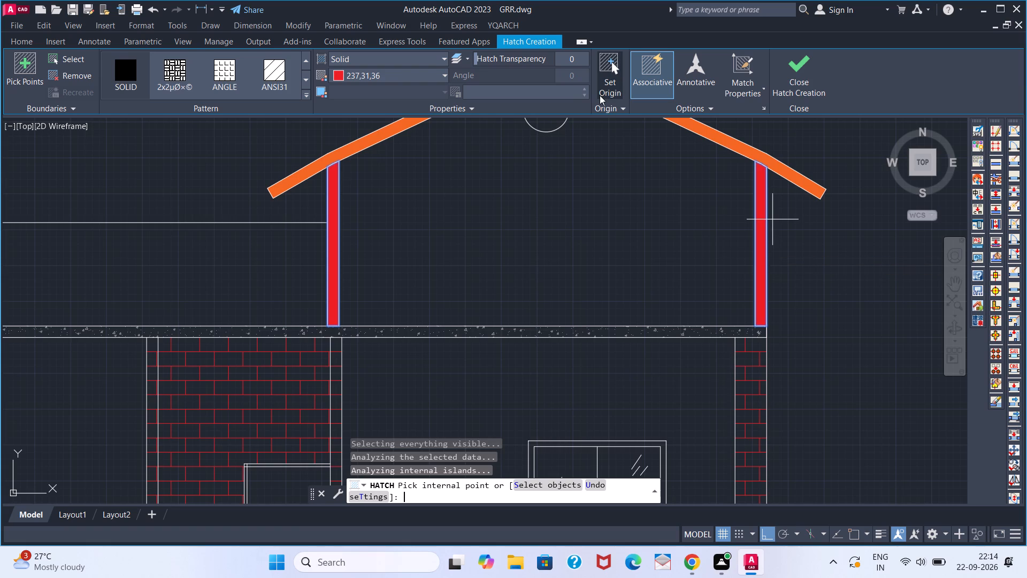
Insert the Tree - palm elevation block from DesignCenter's Landscaping.dwg into the empty area left of the house.
scroll(502, 257, down, 2)
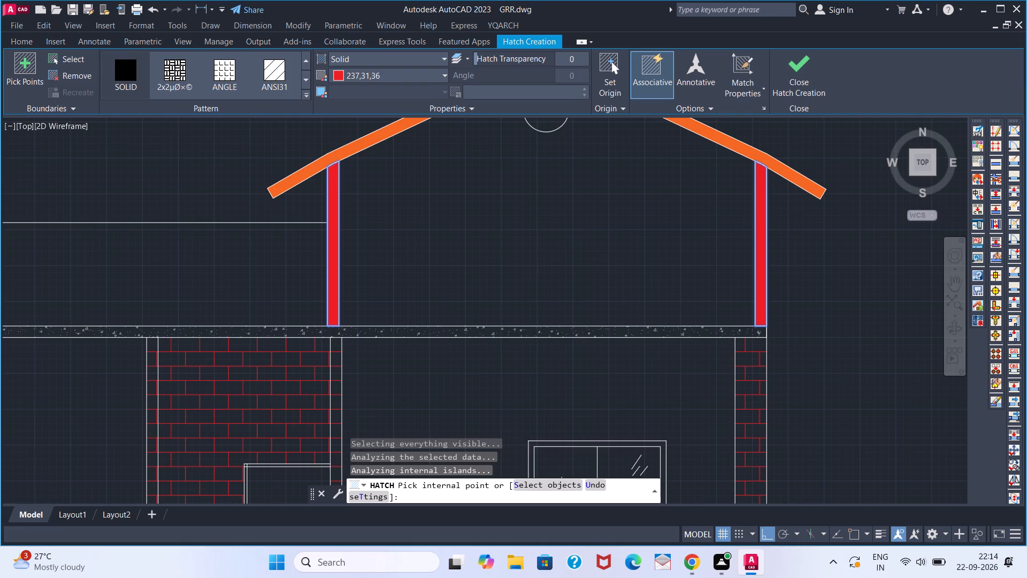
scroll(499, 253, down, 1)
scroll(458, 300, down, 1)
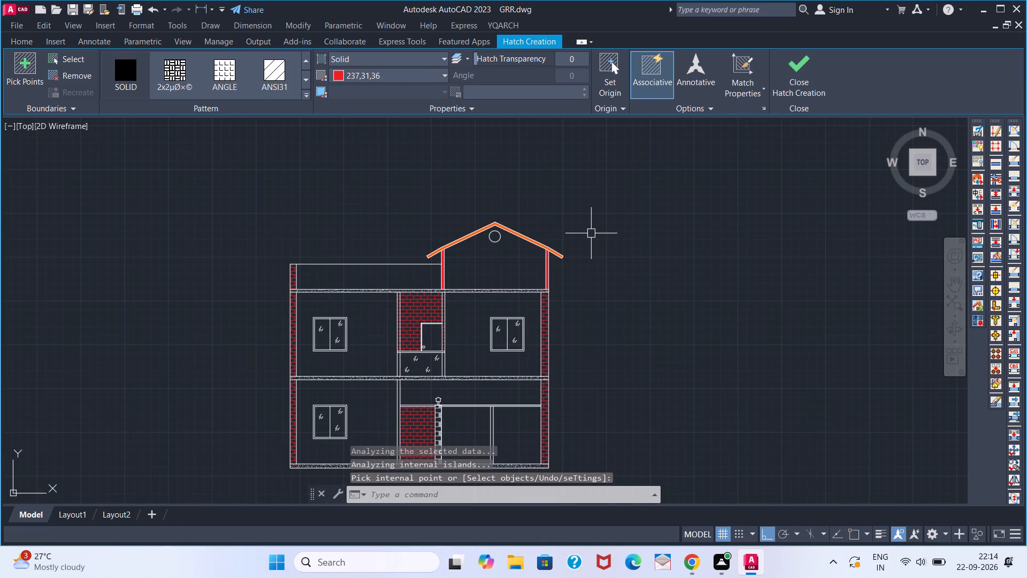
middle_drag(497, 313, 496, 248)
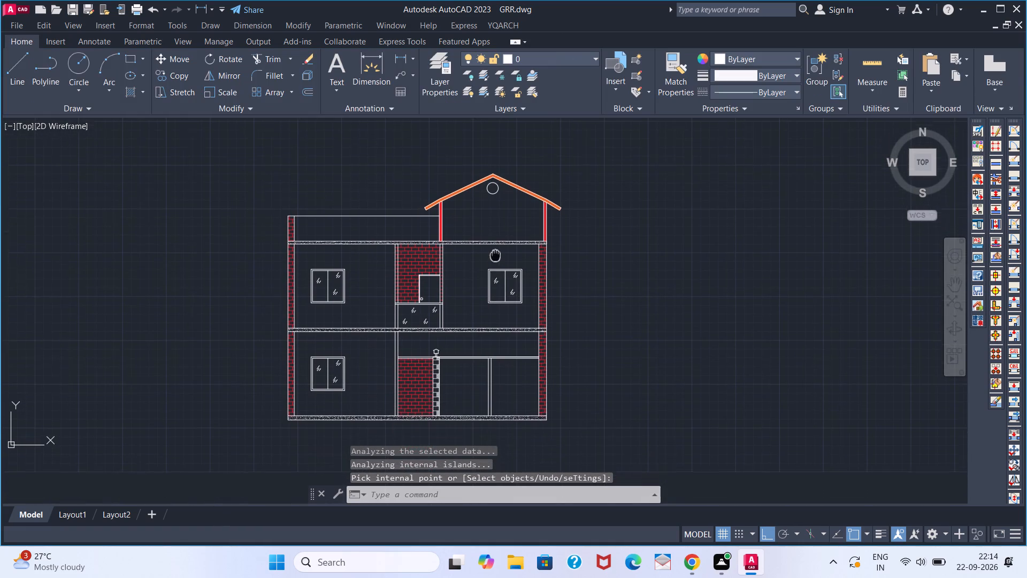
middle_drag(496, 248, 535, 248)
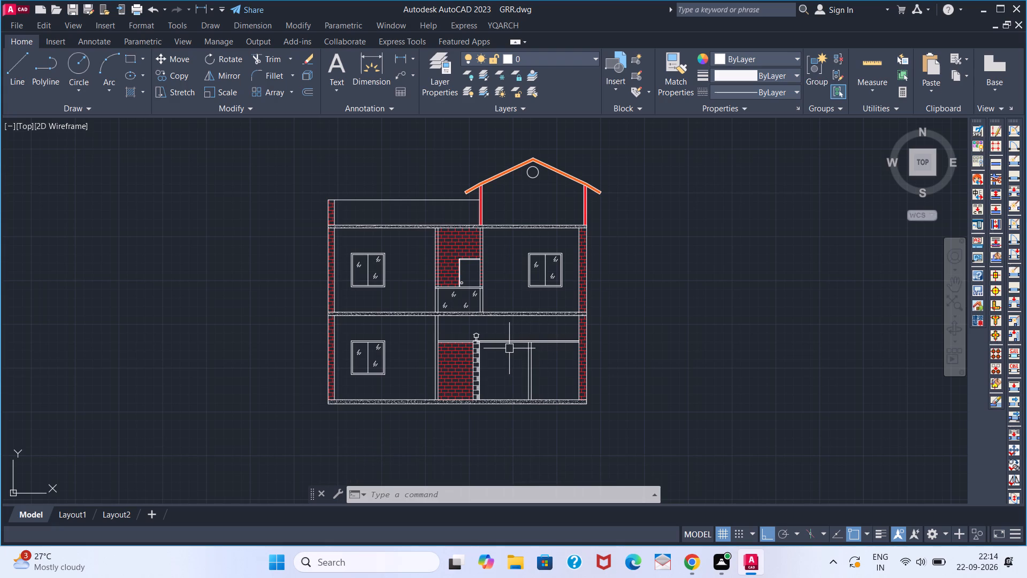
key(ctrl+2)
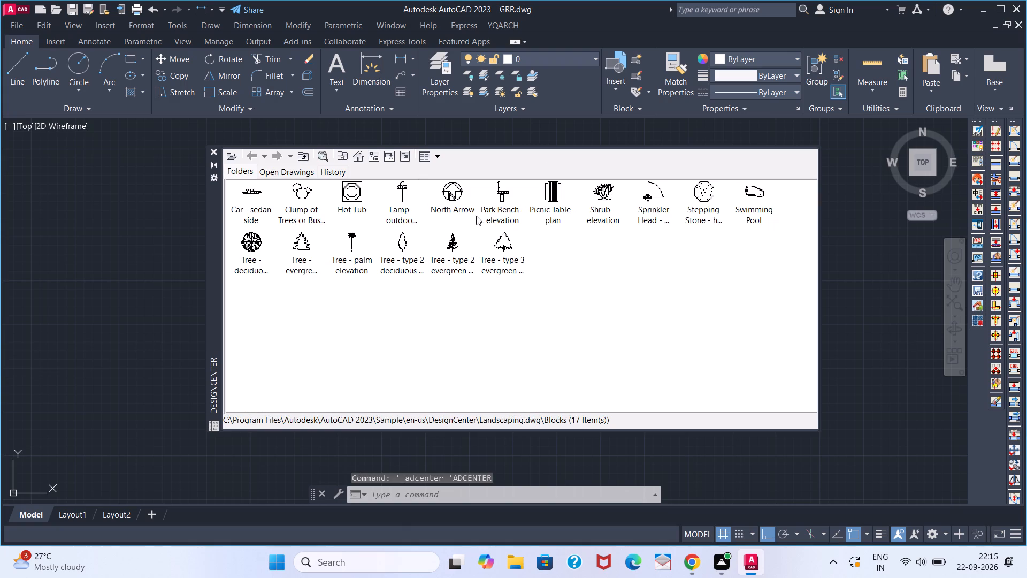
click(355, 245)
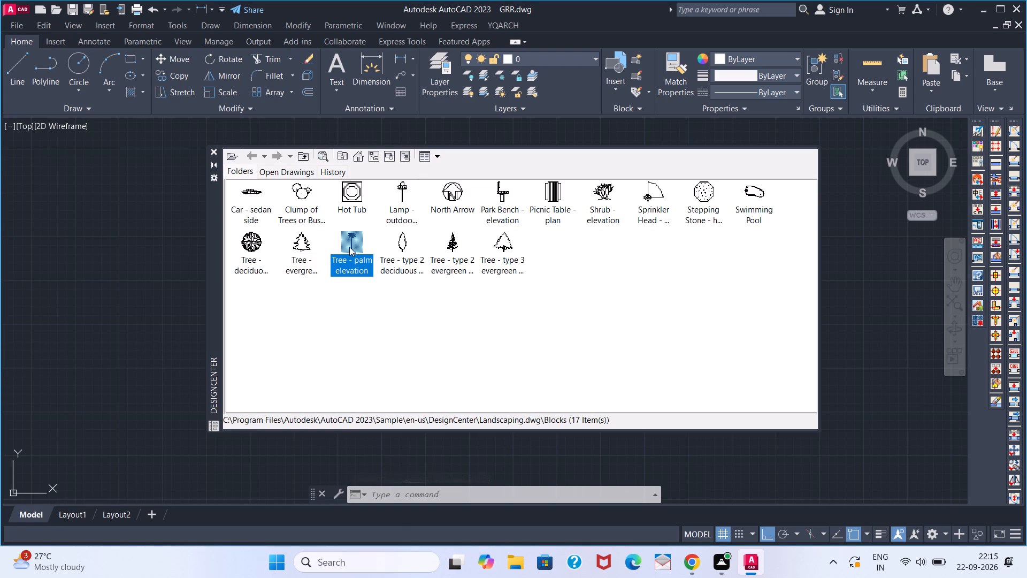
drag(350, 247, 180, 285)
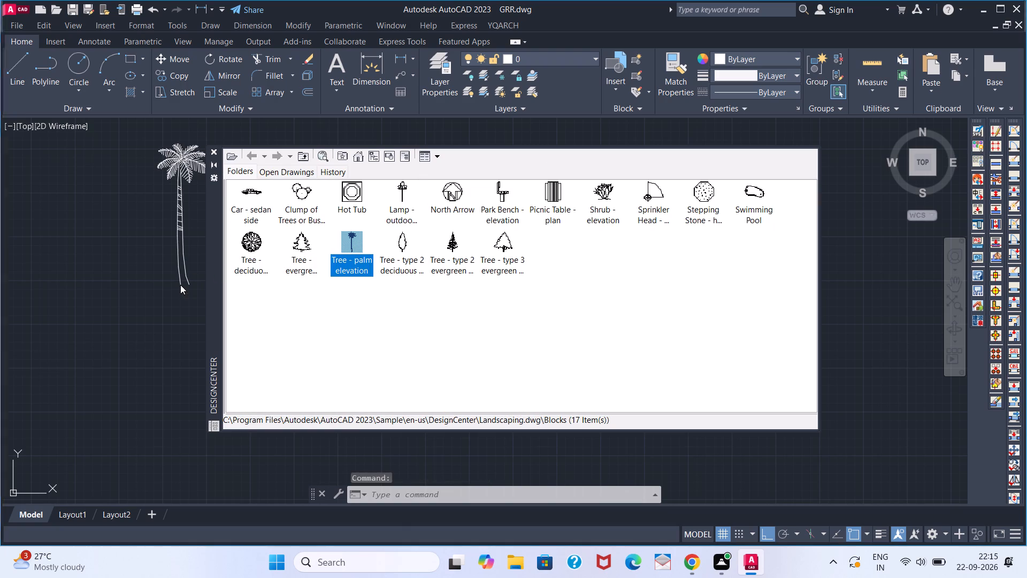
drag(349, 249, 313, 258)
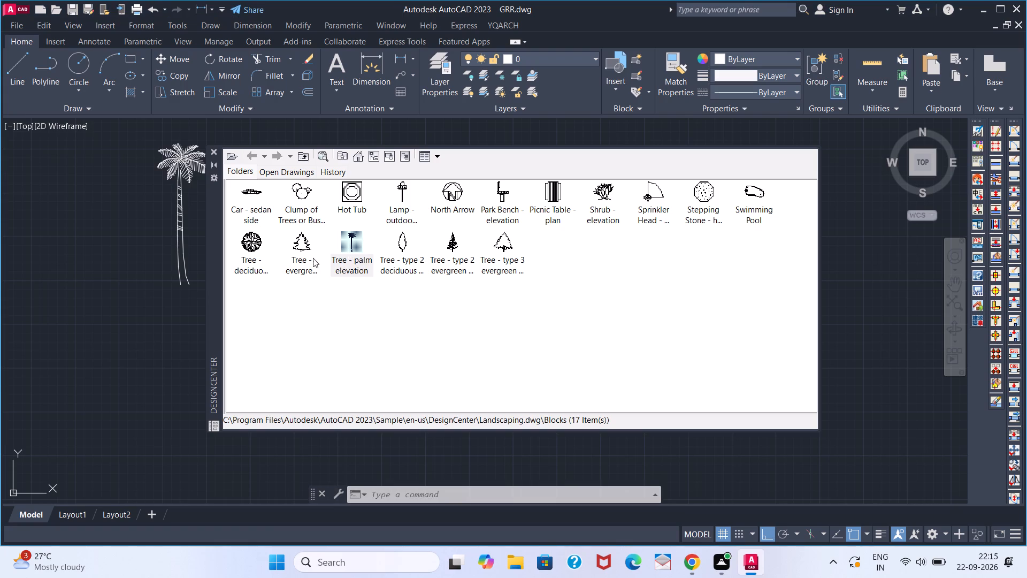
drag(313, 258, 349, 260)
key(Escape)
Insert the Tree - type 2 deciduous block just left of the palm and close DesignCenter.
drag(401, 243, 229, 265)
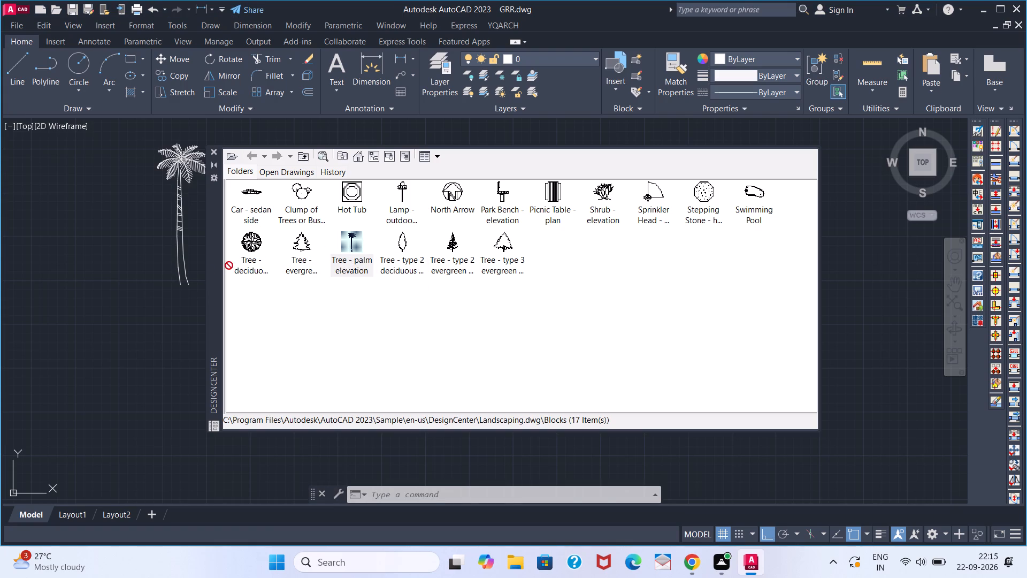
drag(229, 265, 133, 297)
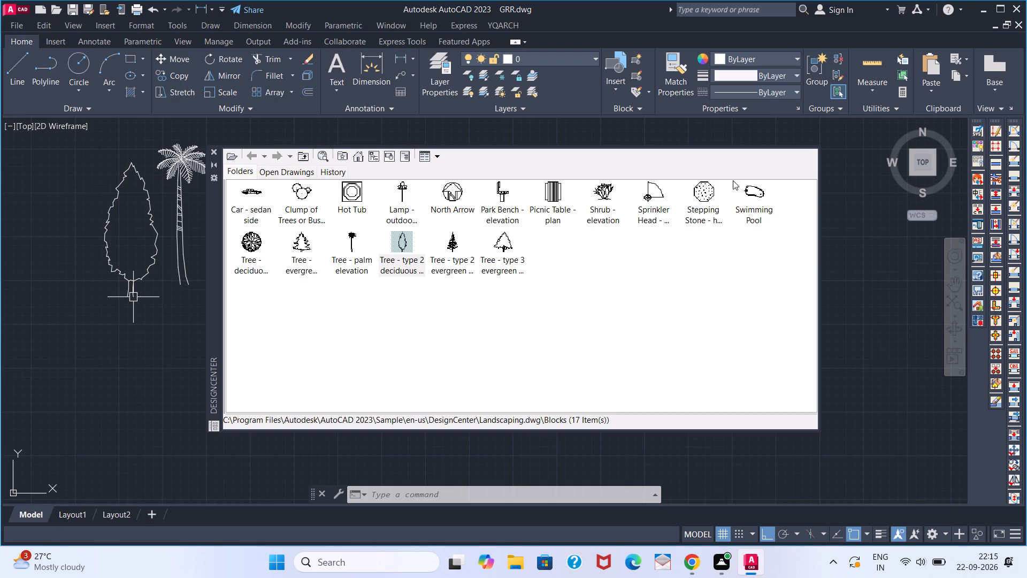
click(212, 150)
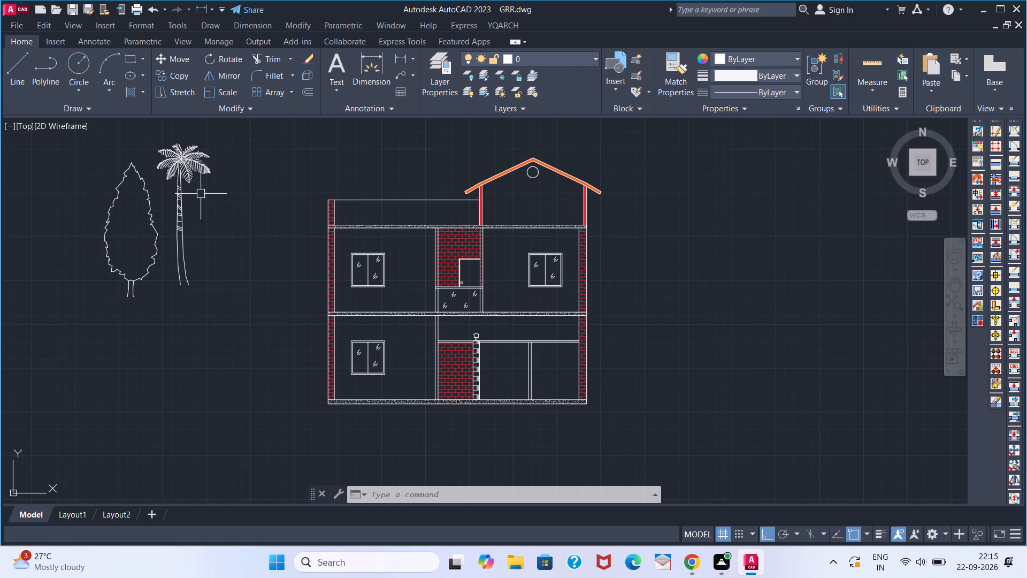
Create a new layer named PLANTS with the colour green.
click(439, 54)
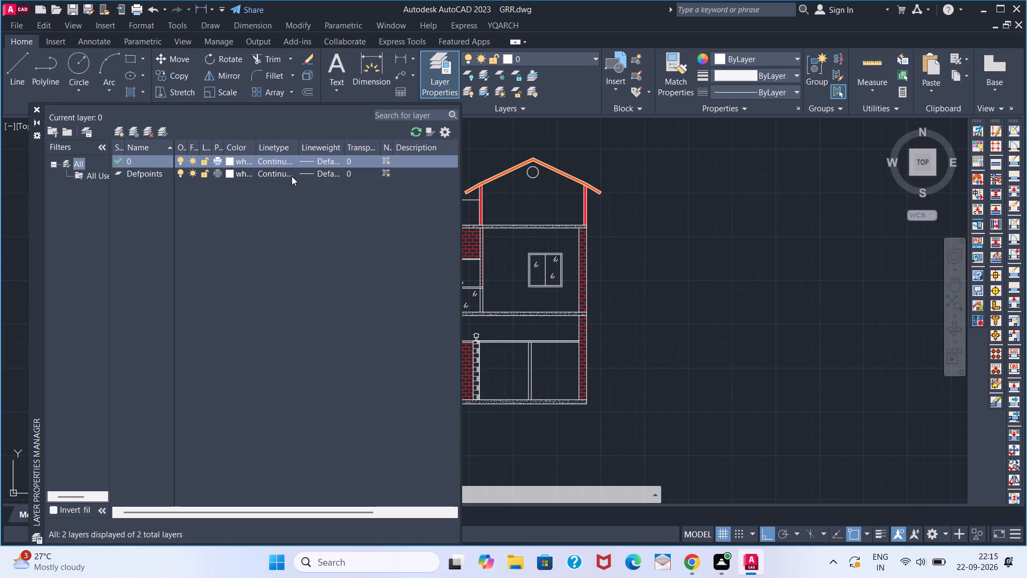
click(122, 130)
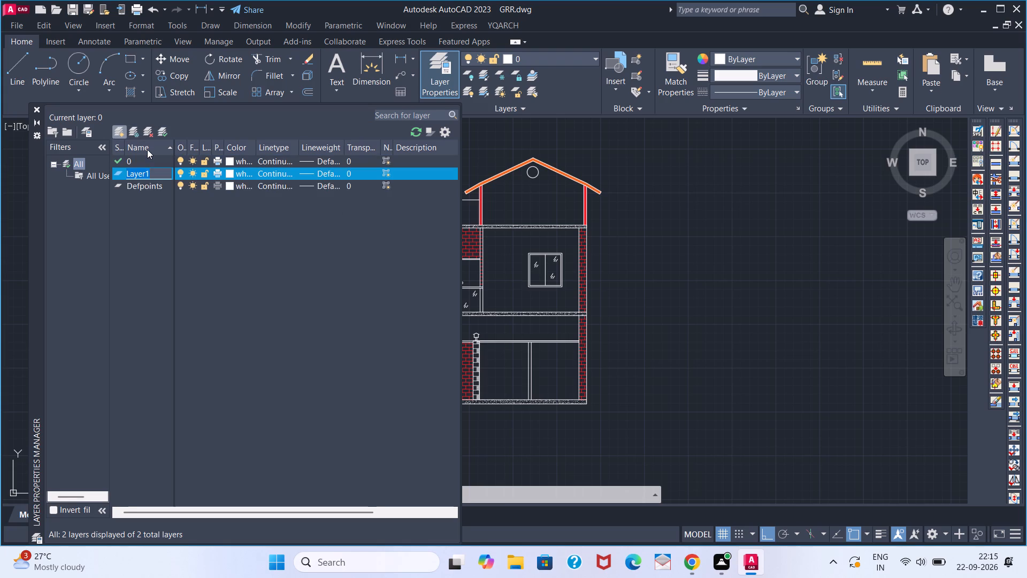
key(BackSpace)
text(PLANR)
key(BackSpace)
text(TS)
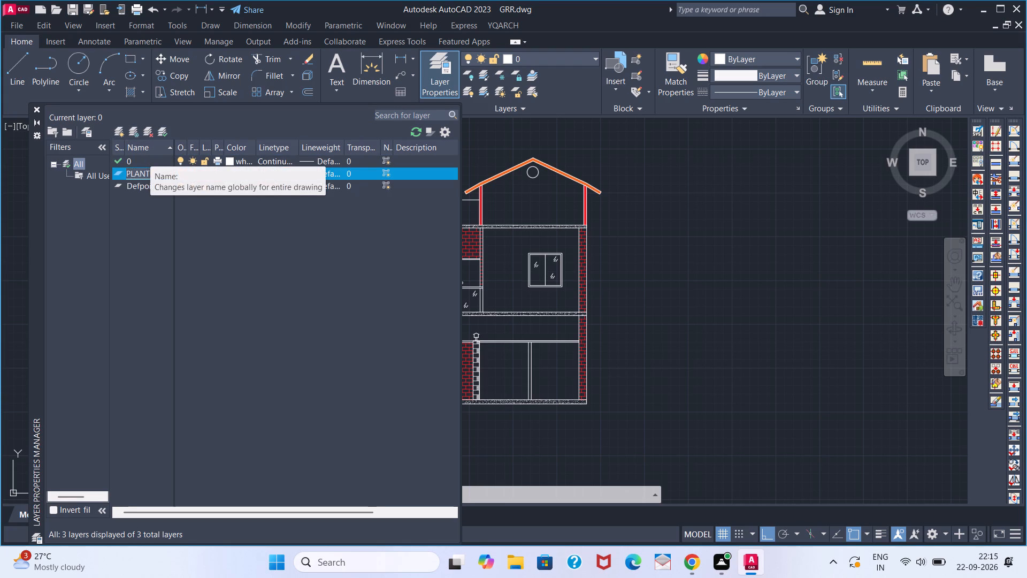
key(Return)
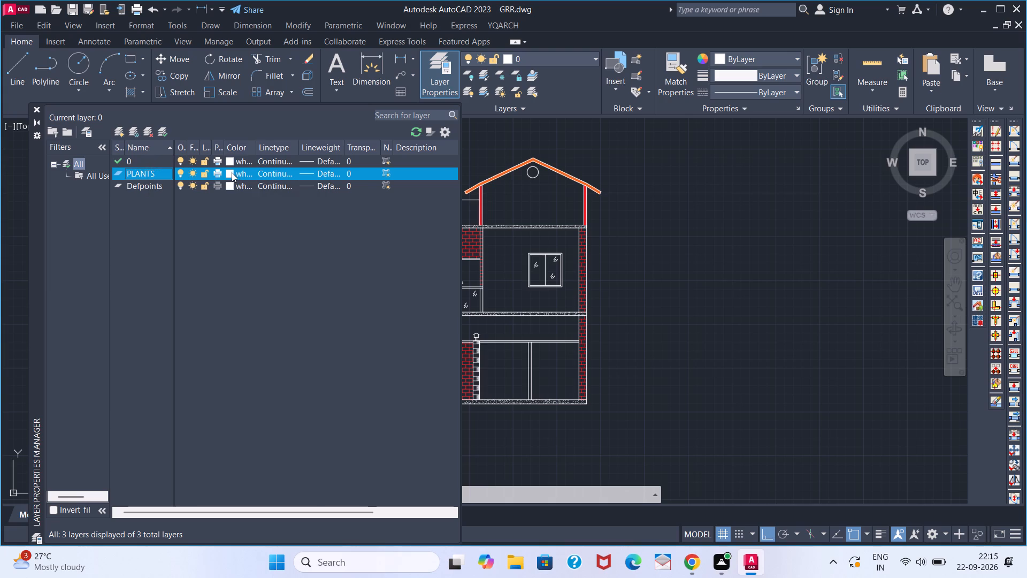
click(231, 171)
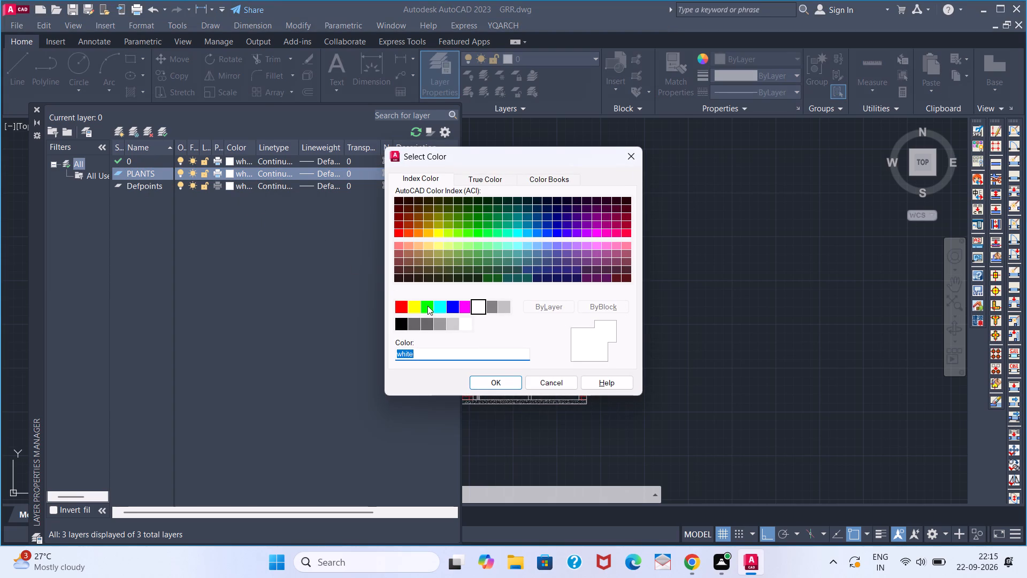
click(427, 306)
click(504, 385)
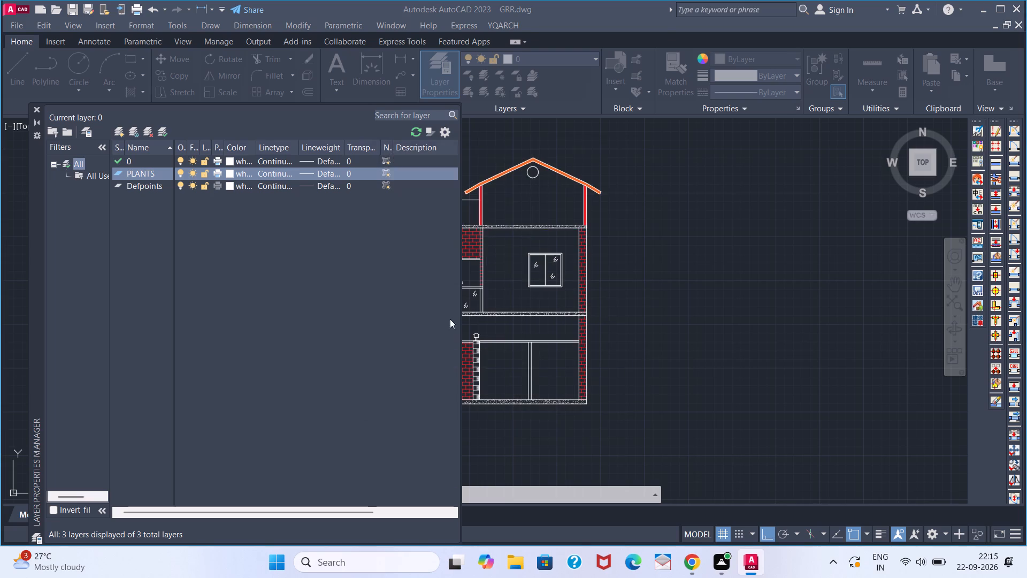
click(39, 109)
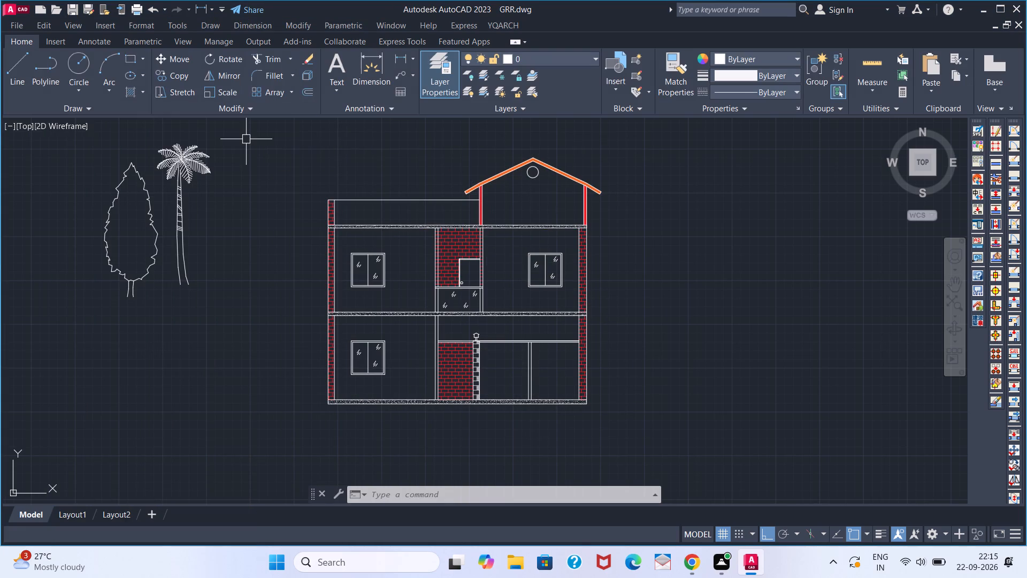
Assign the palm and deciduous tree blocks to the PLANTS layer.
click(178, 205)
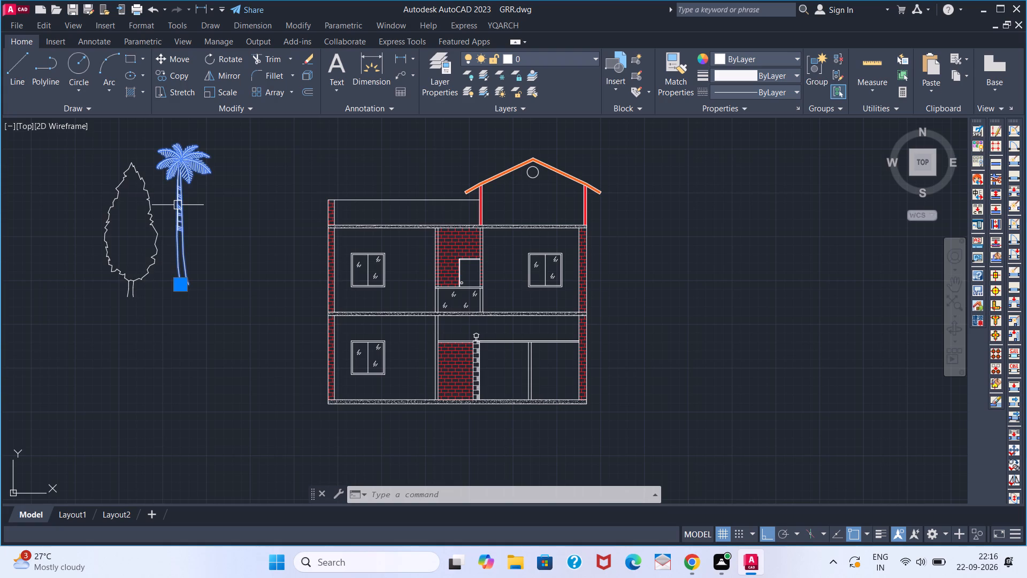
click(116, 211)
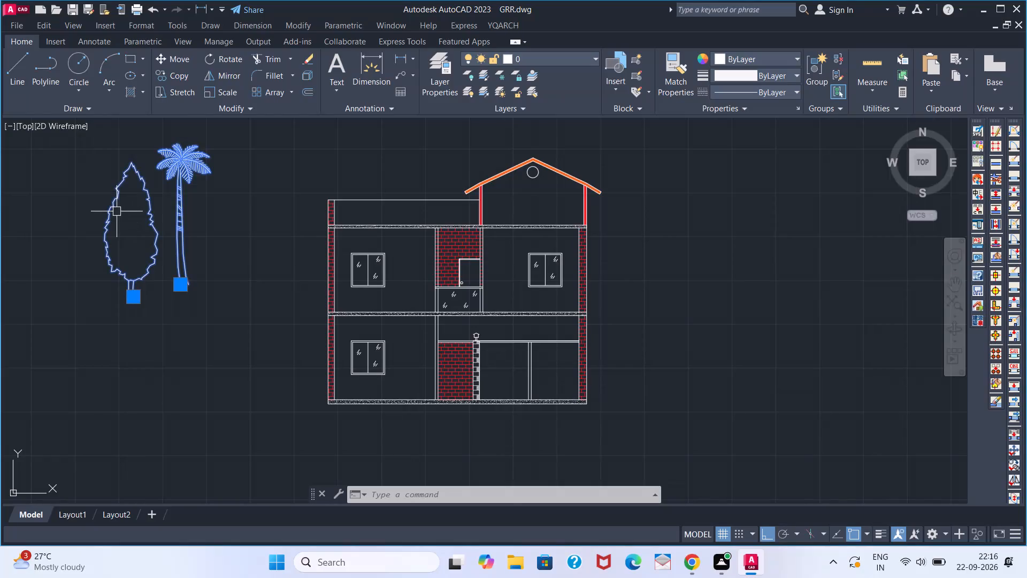
click(518, 59)
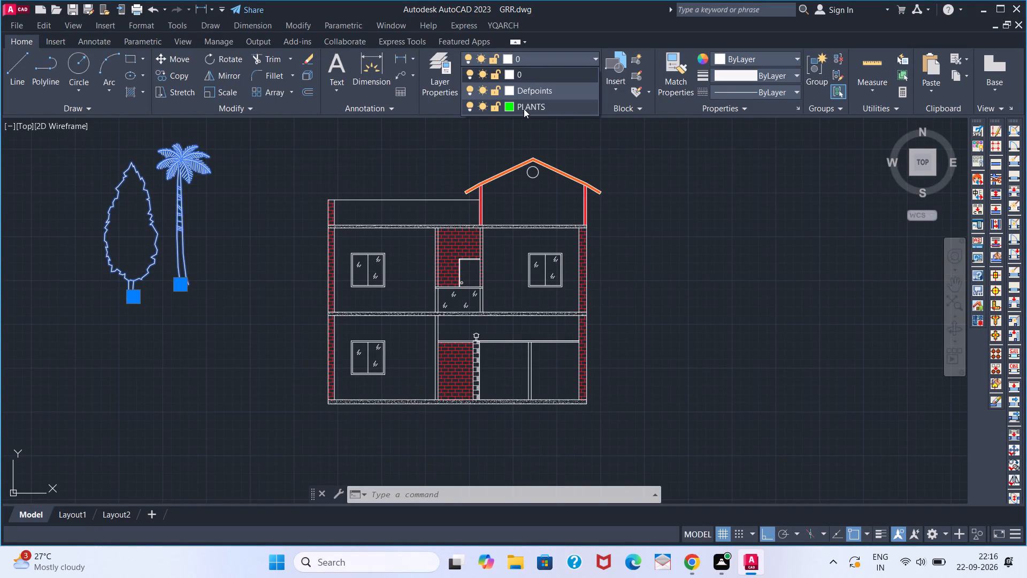
click(524, 109)
key(Escape)
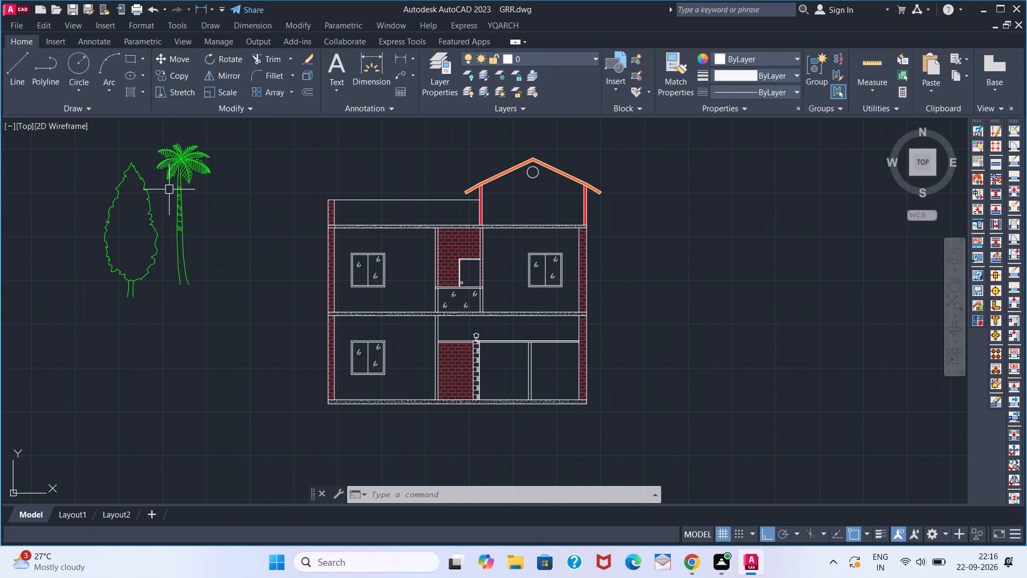
With Ortho off, copy both trees from the palm trunk's base about 18'-11" at 315°, beside the house's left wall near ground level.
click(195, 196)
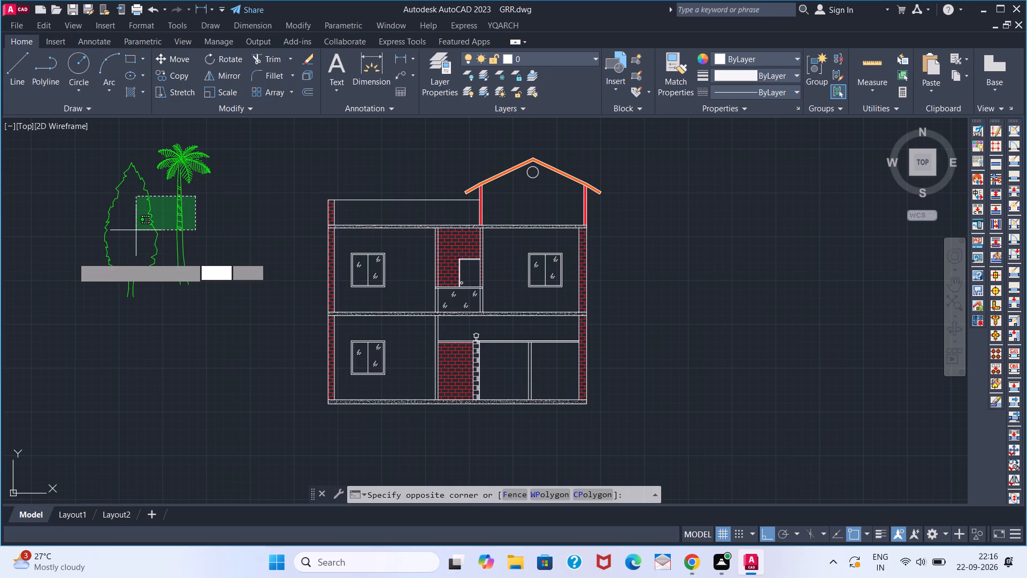
click(47, 275)
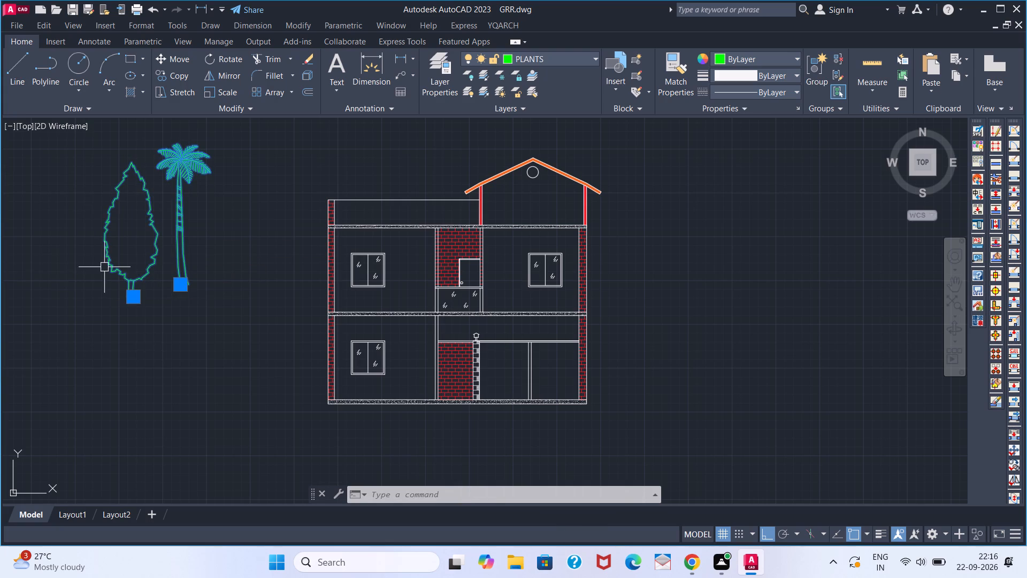
text(CO)
key(Return)
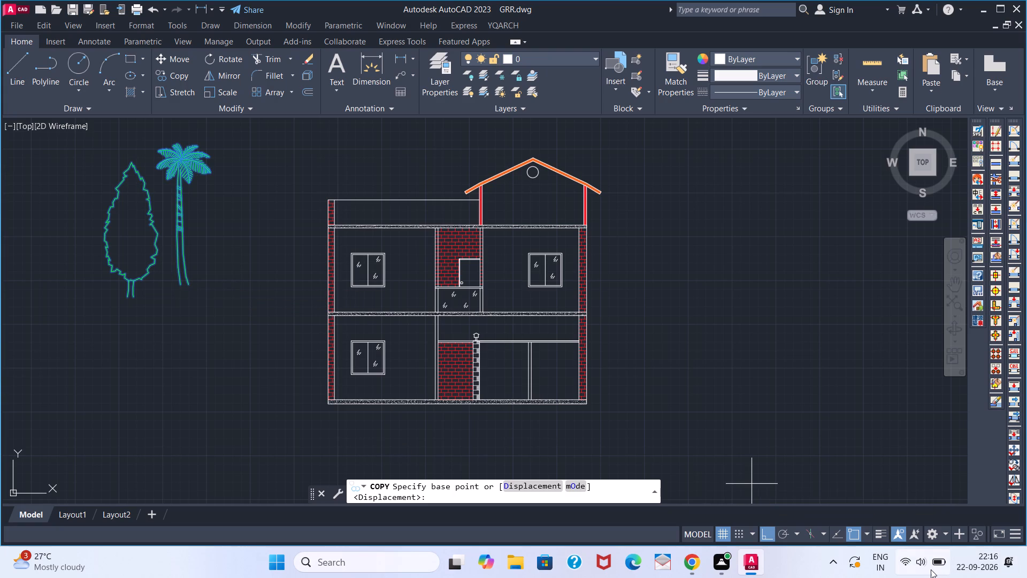
click(771, 535)
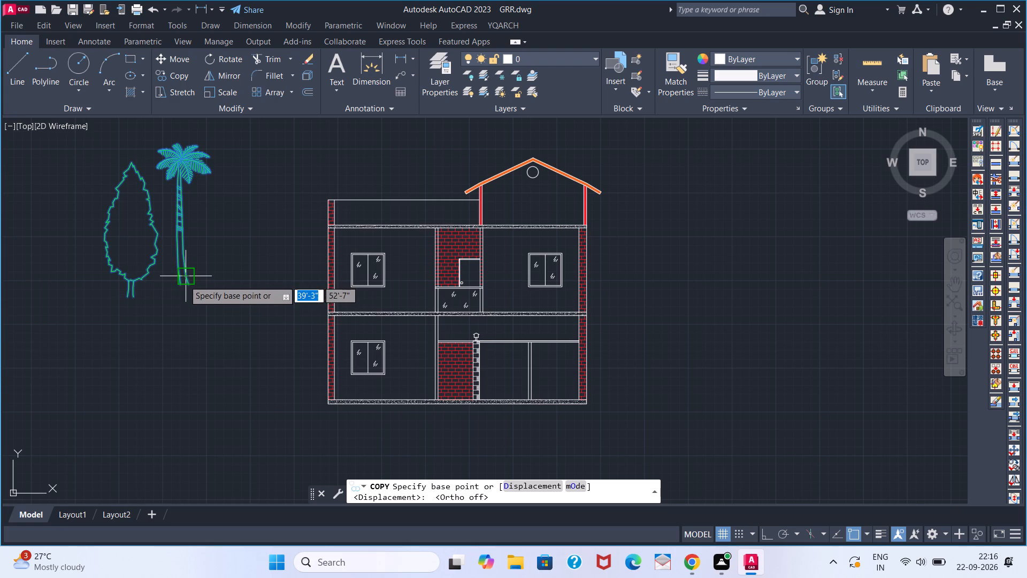
scroll(188, 286, up, 2)
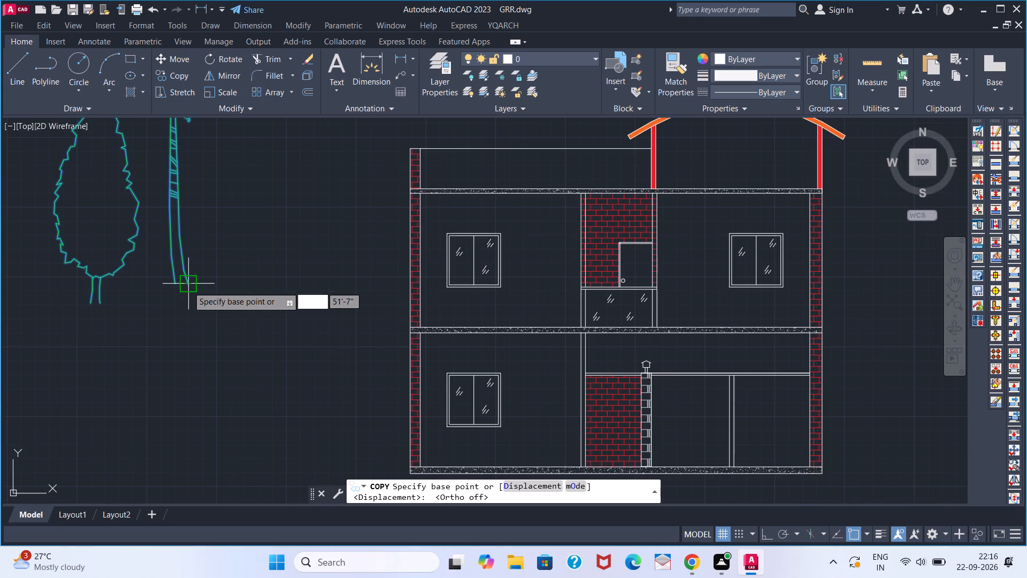
click(188, 286)
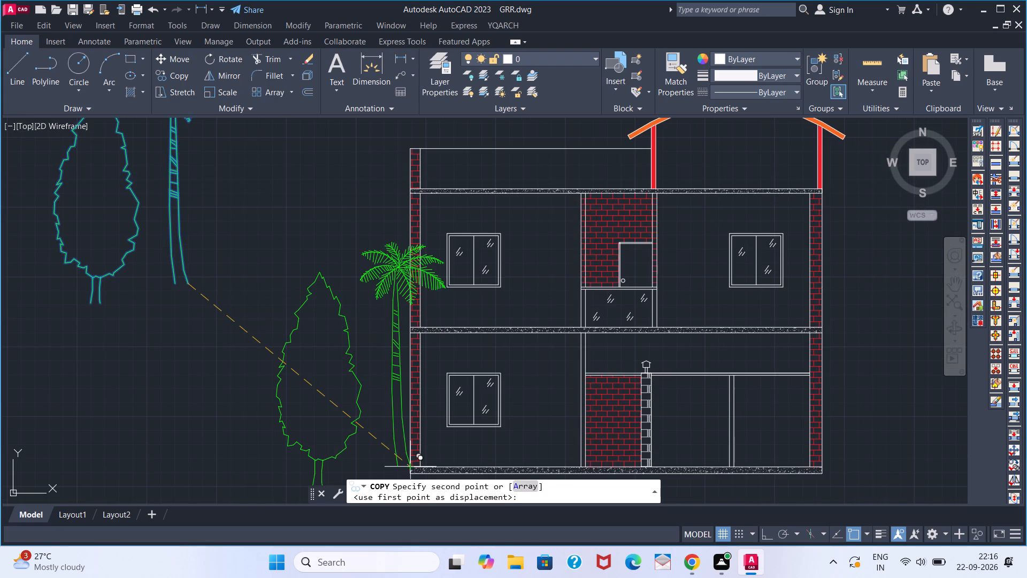
middle_click(363, 362)
middle_click(360, 361)
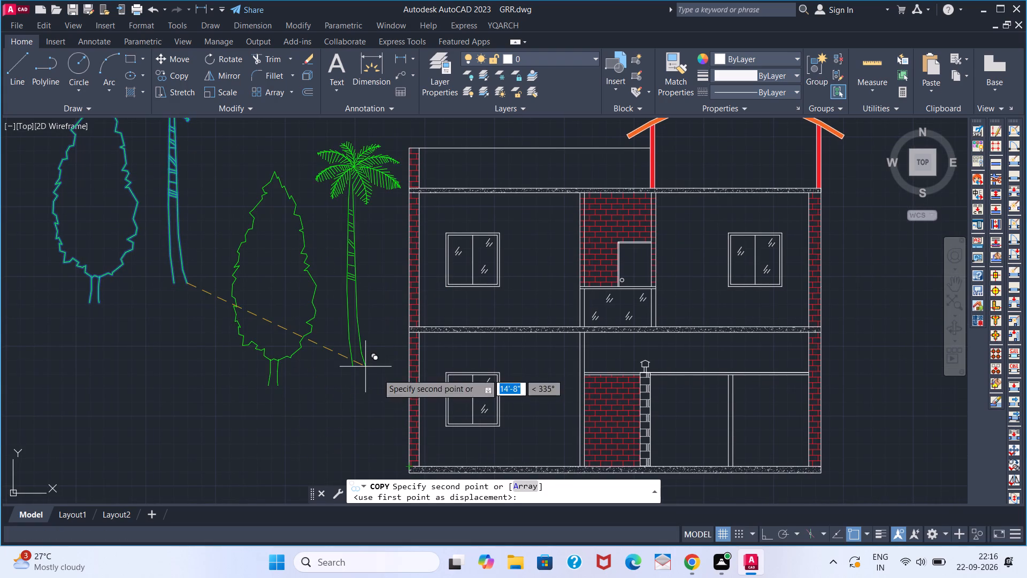
middle_drag(399, 413, 350, 352)
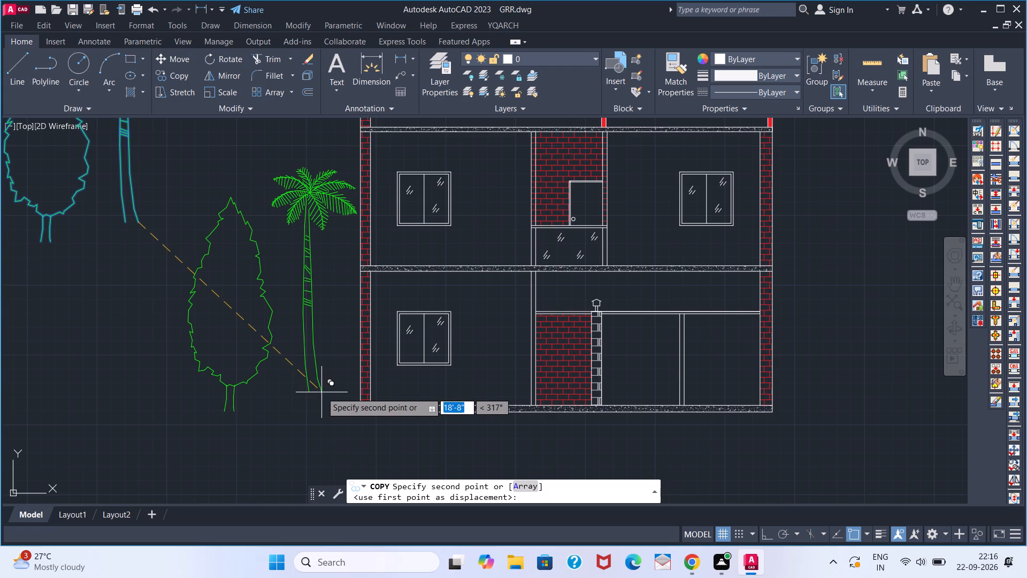
scroll(321, 392, up, 2)
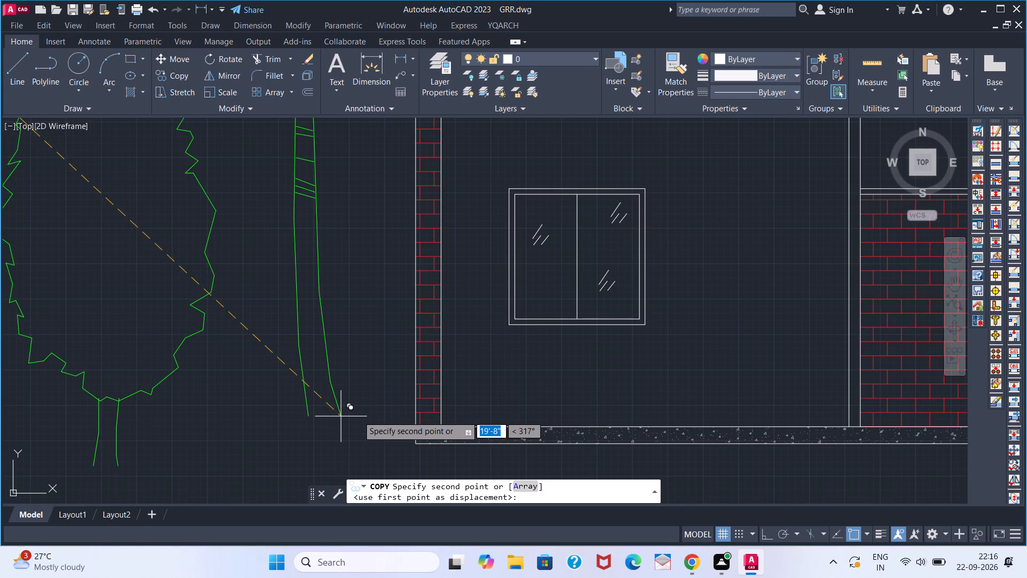
scroll(312, 415, down, 1)
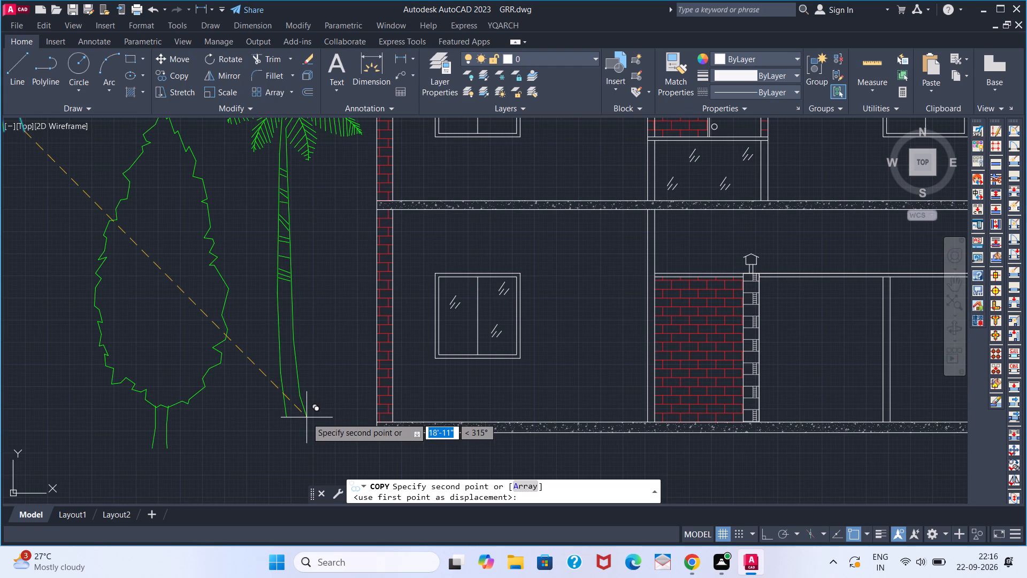
click(306, 417)
Turn off the grid display and end the tree copying without placing another copy.
scroll(378, 419, down, 4)
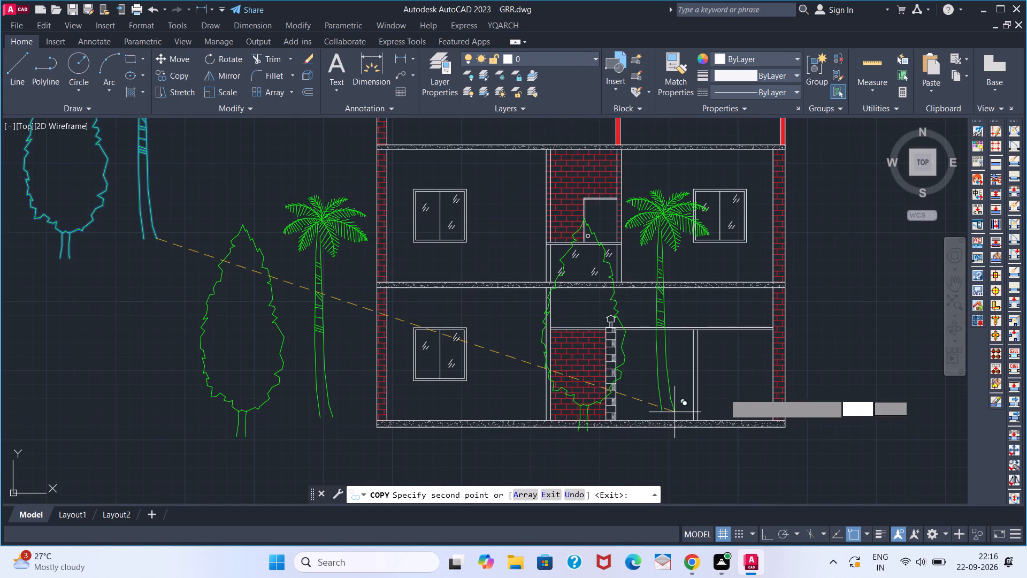
middle_drag(784, 376, 542, 363)
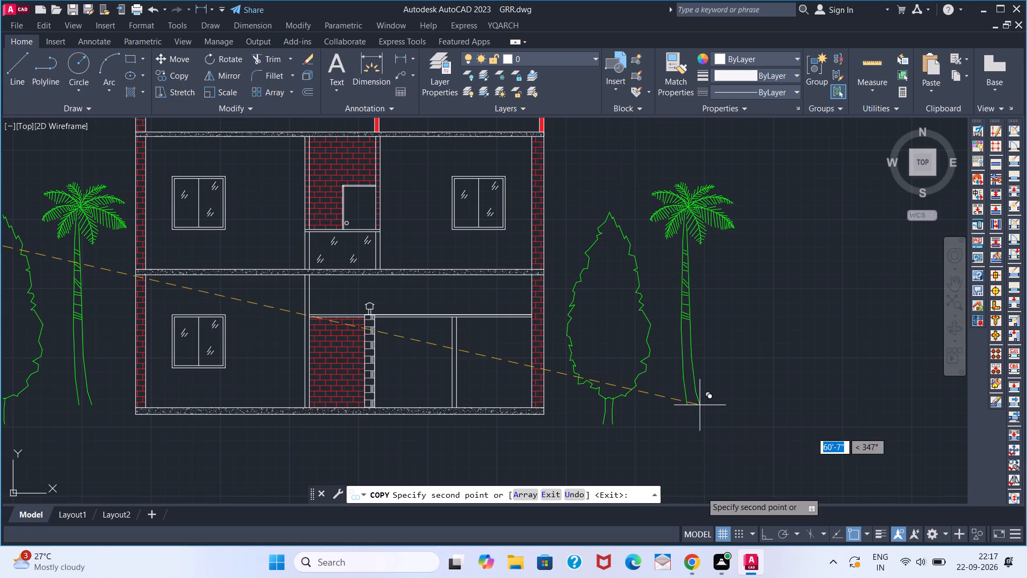
click(718, 528)
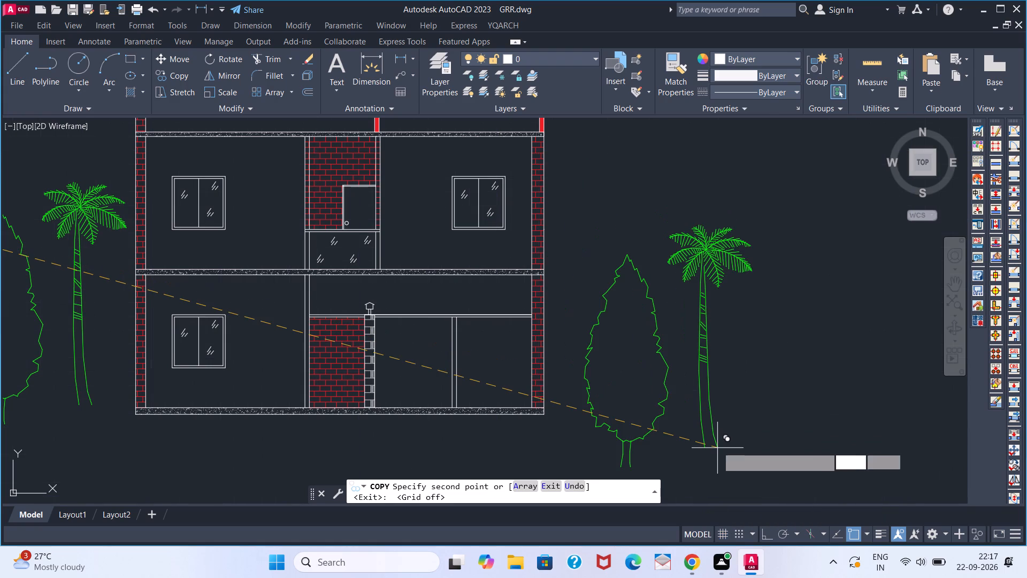
key(Escape)
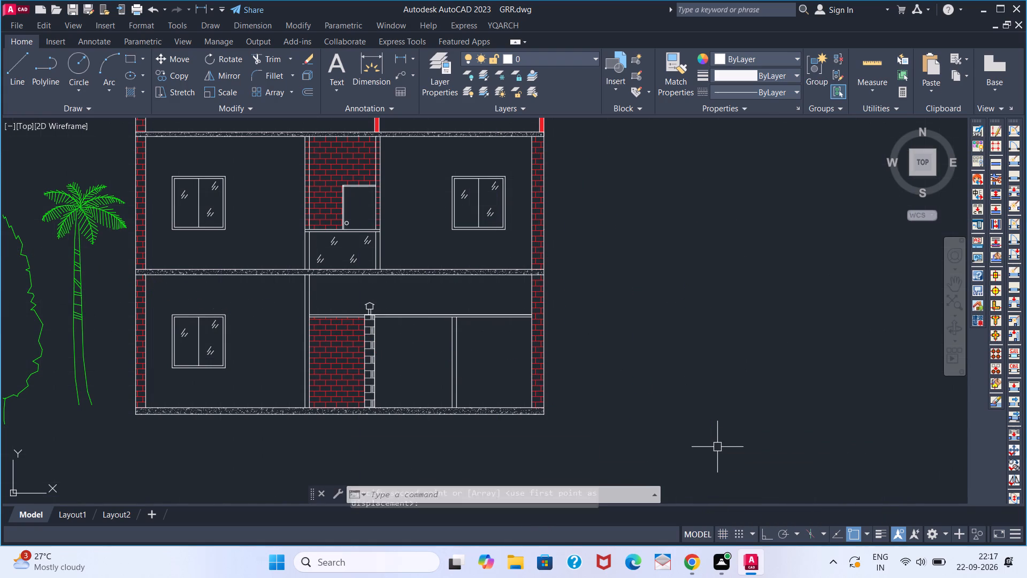
Erase the copied palm and deciduous tree beside the house's left wall, keeping the original pair.
scroll(84, 357, down, 2)
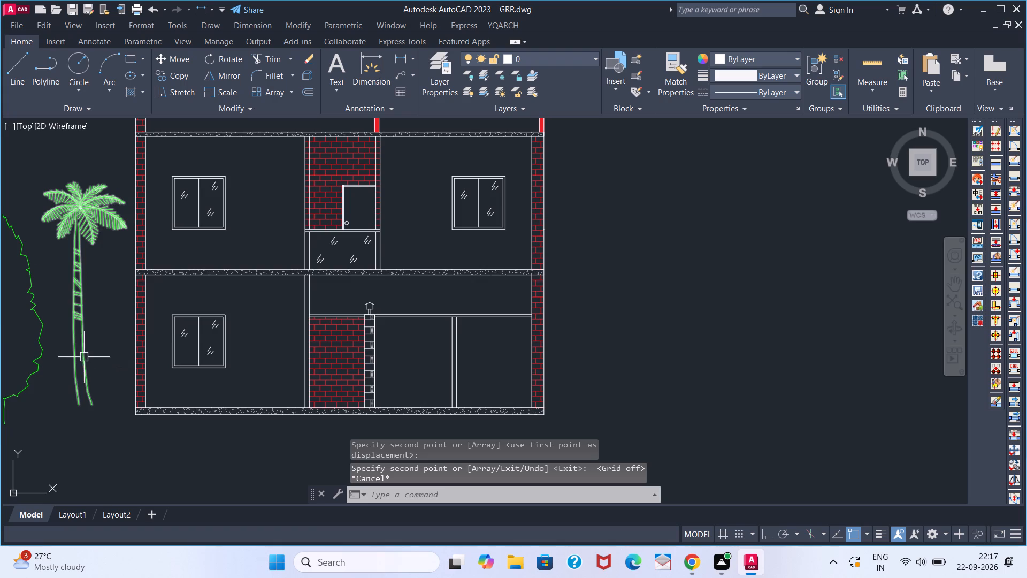
scroll(84, 357, down, 1)
middle_drag(83, 356, 149, 333)
click(156, 318)
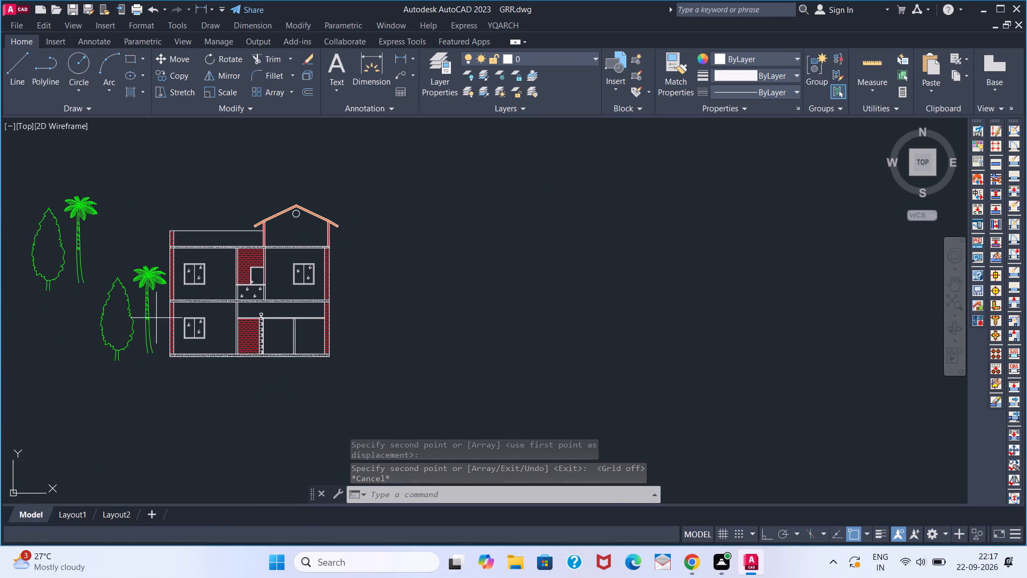
click(96, 345)
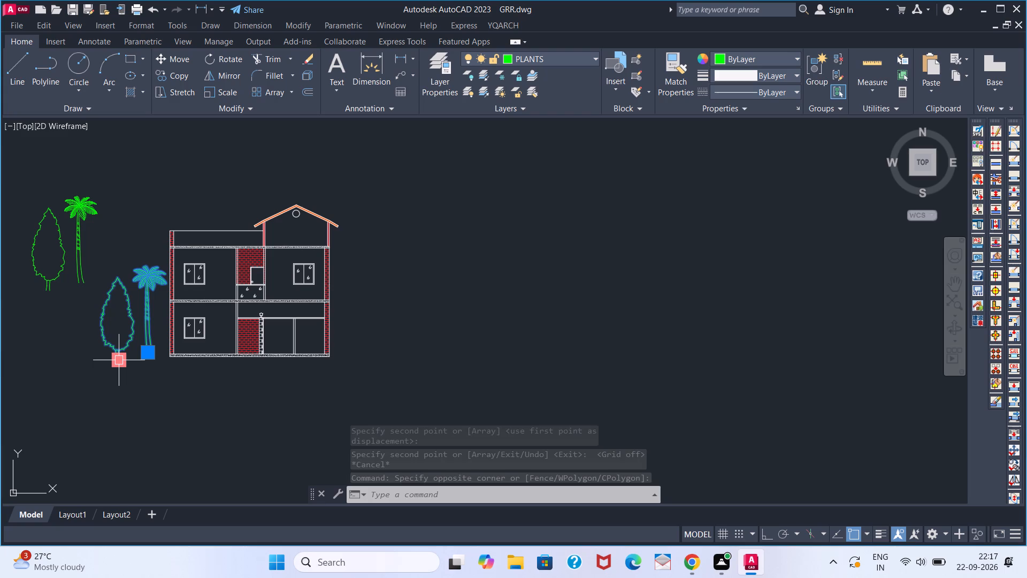
key(Escape)
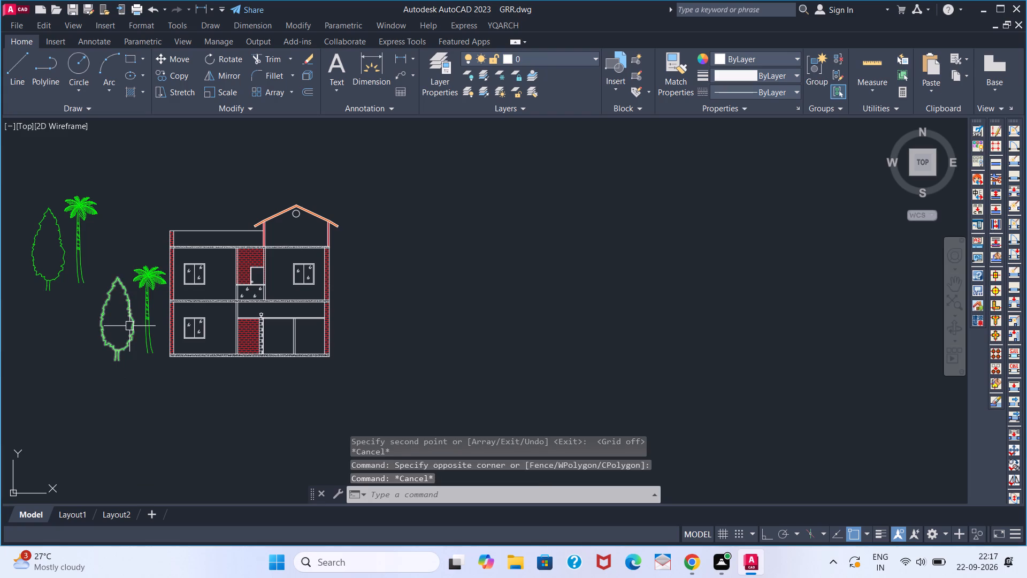
click(129, 326)
click(145, 305)
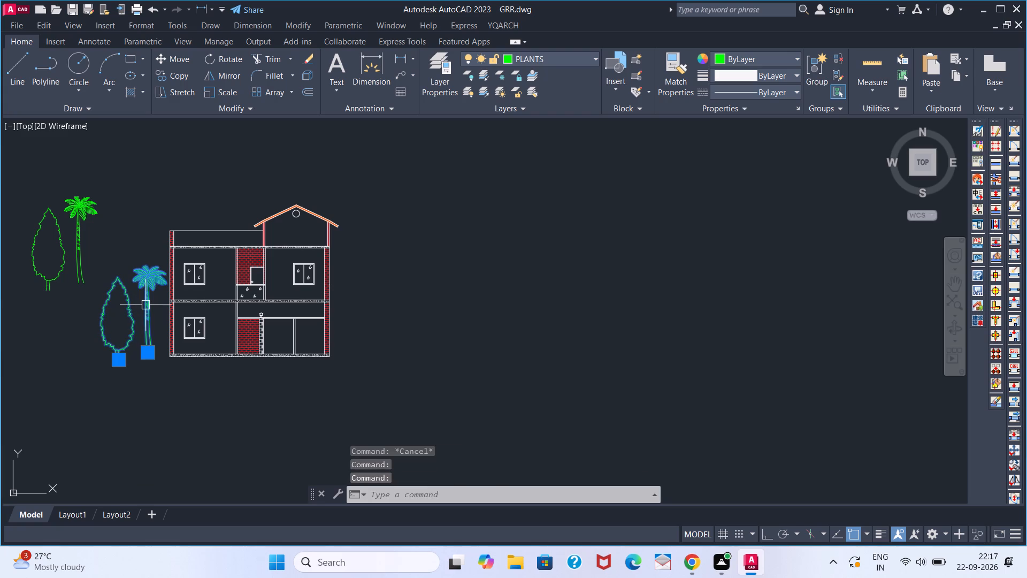
key(Delete)
With Ortho on, draw a horizontal ground line outward to the left from the outer base corner of the house's left brick wall.
scroll(168, 369, up, 3)
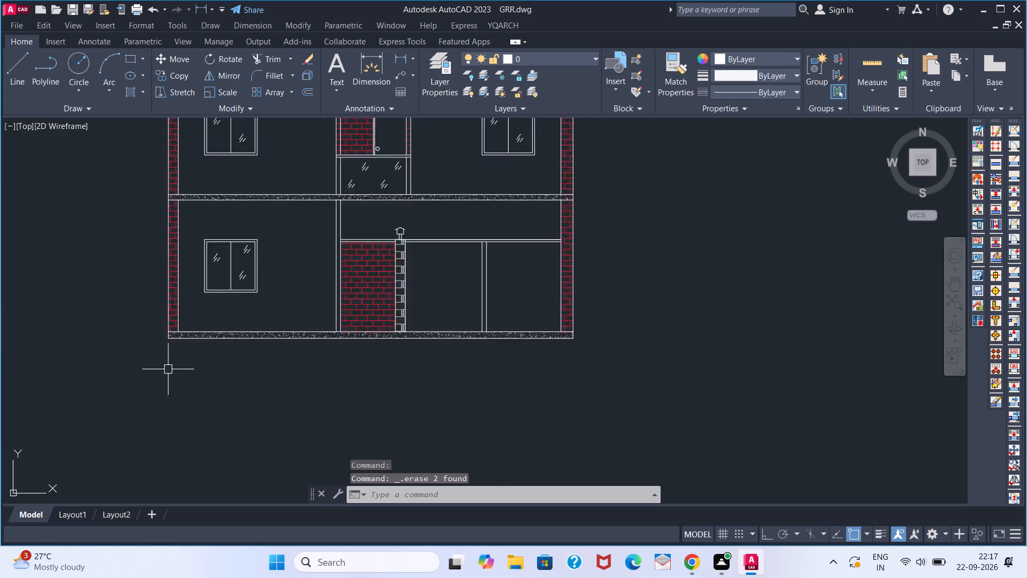
key(l)
key(Return)
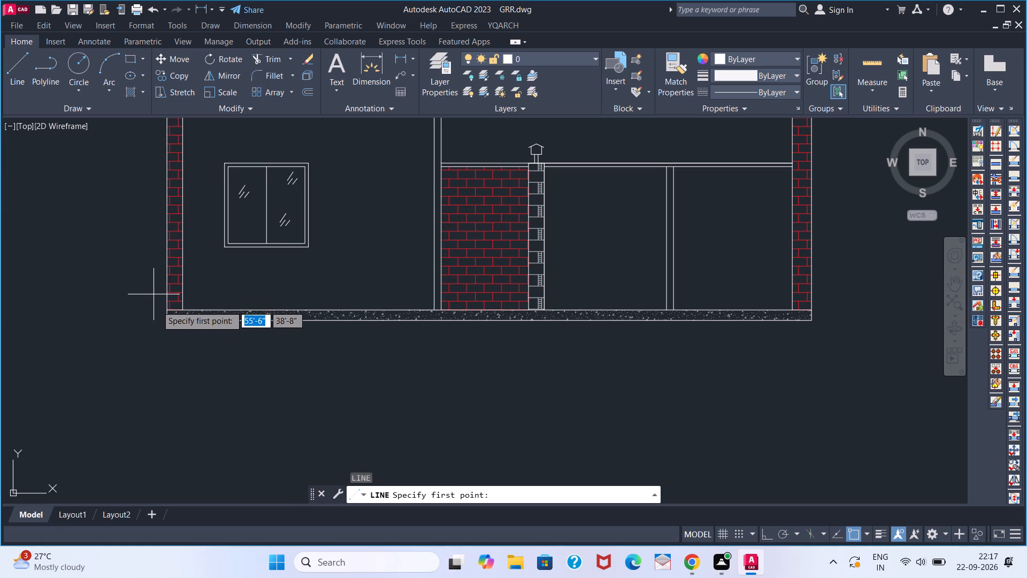
click(160, 308)
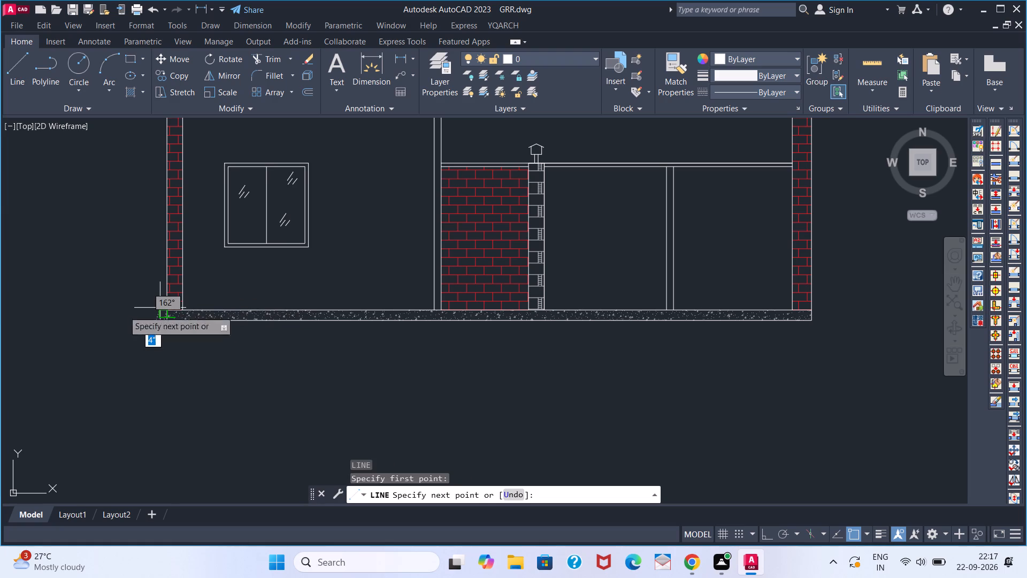
scroll(64, 321, down, 2)
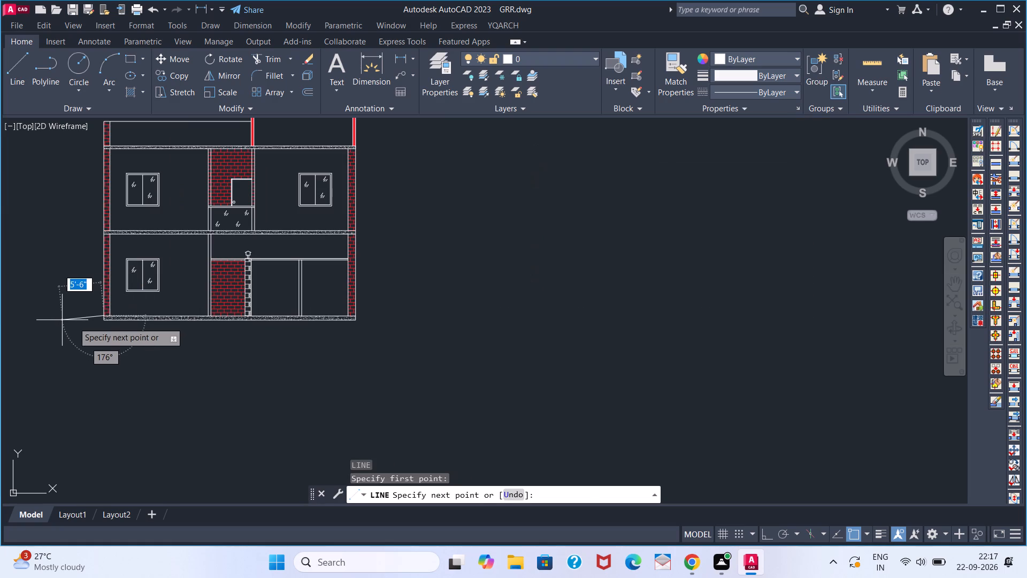
click(765, 530)
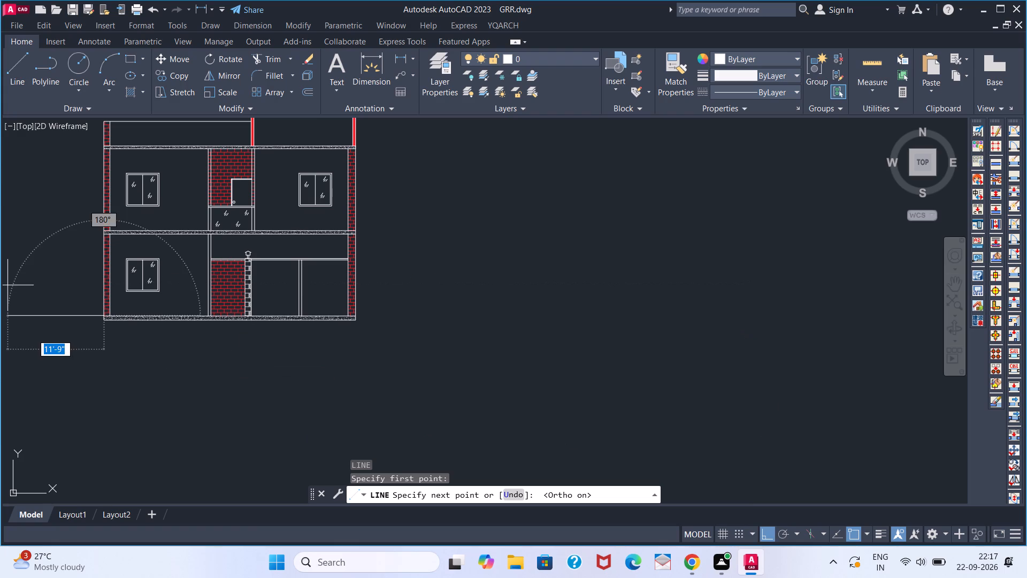
middle_drag(105, 305, 296, 299)
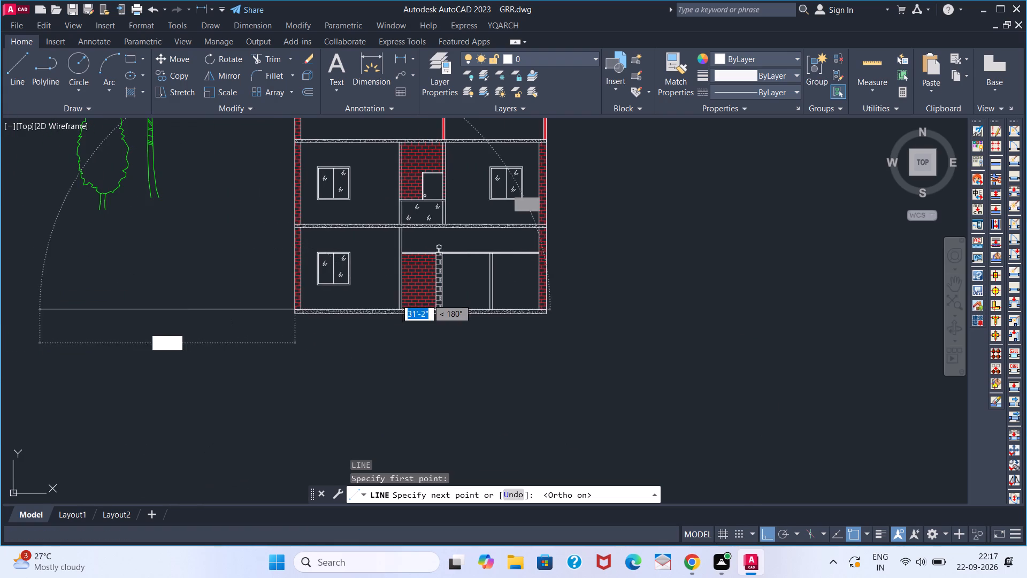
click(182, 311)
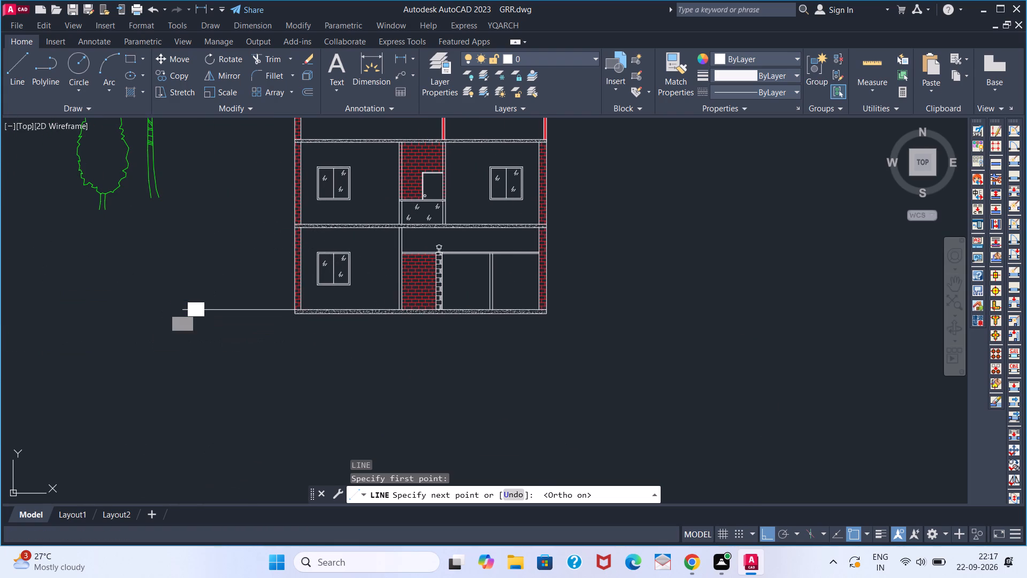
key(space)
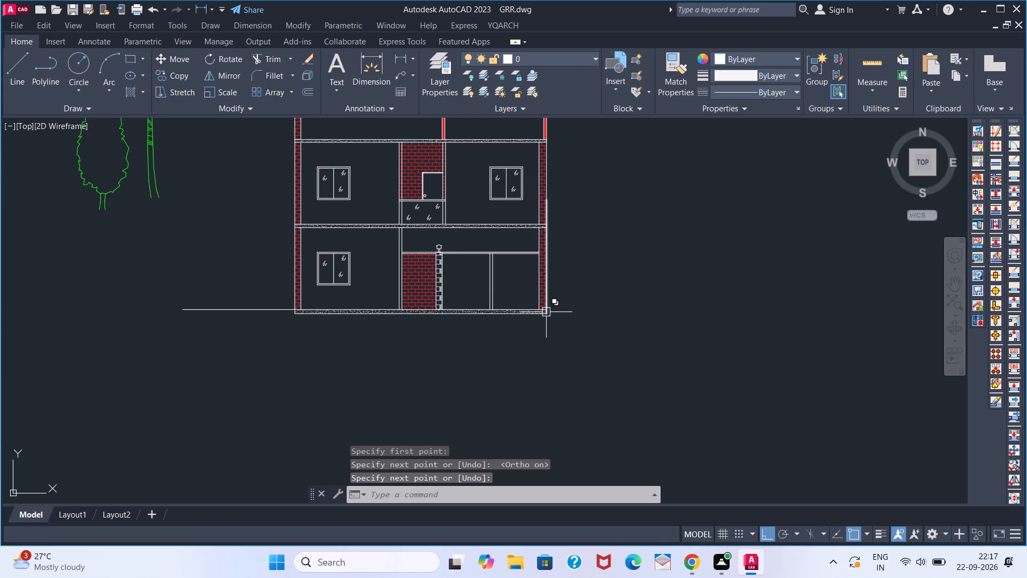
Draw a matching horizontal ground line outward from the outer base corner of the right brick wall, about as long as the left one.
scroll(546, 312, up, 4)
key(space)
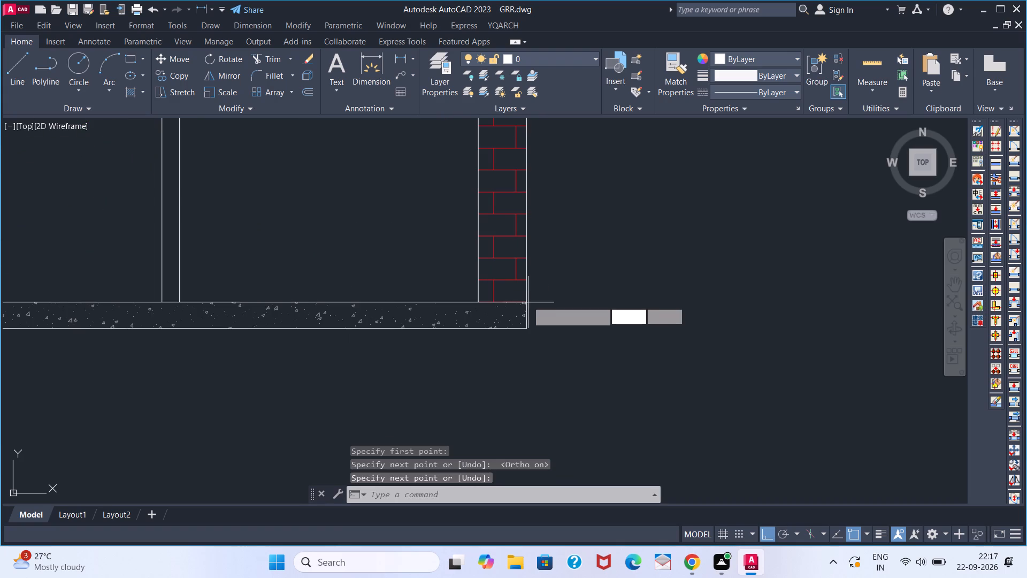
click(526, 300)
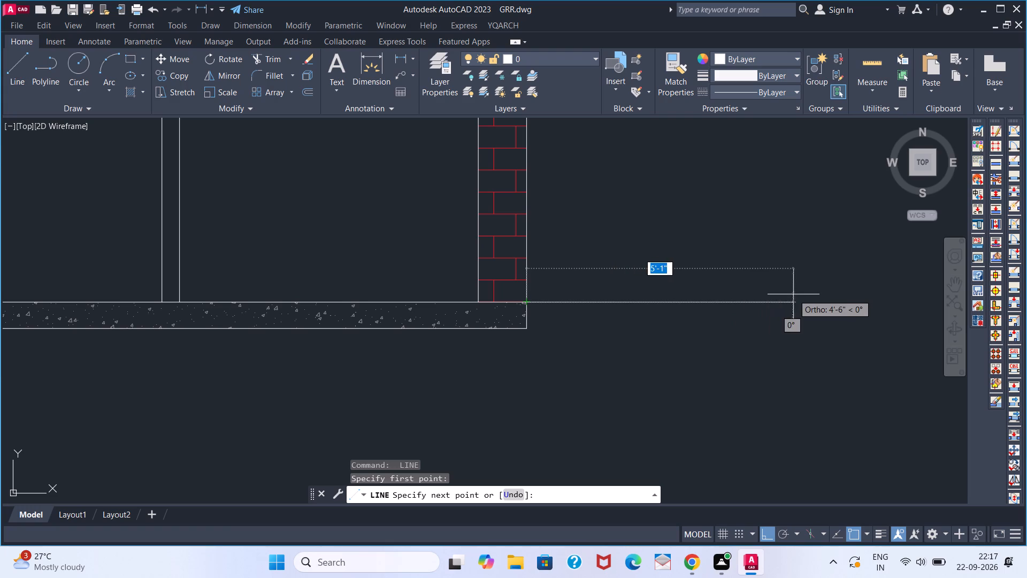
scroll(871, 290, down, 2)
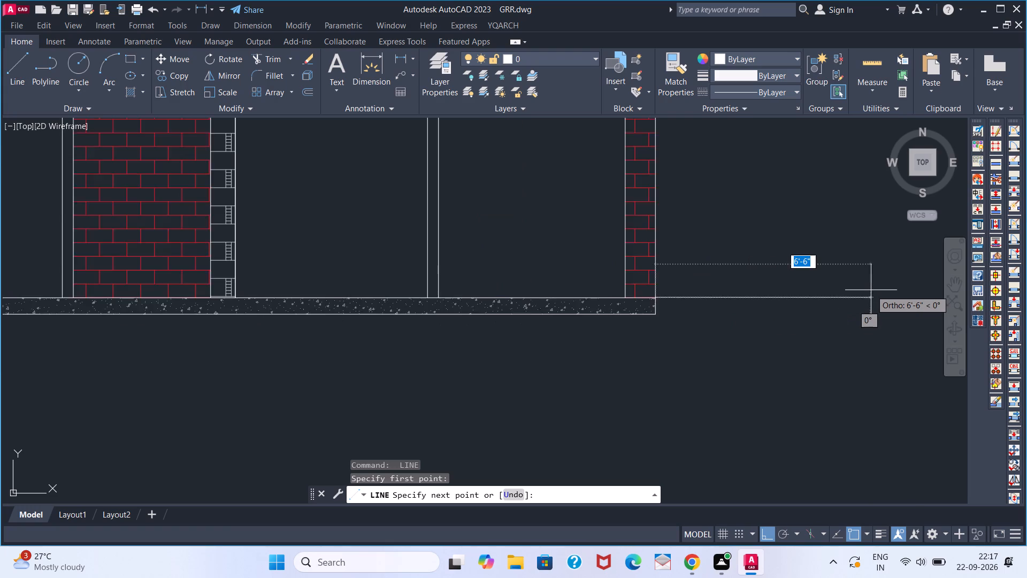
scroll(887, 290, down, 3)
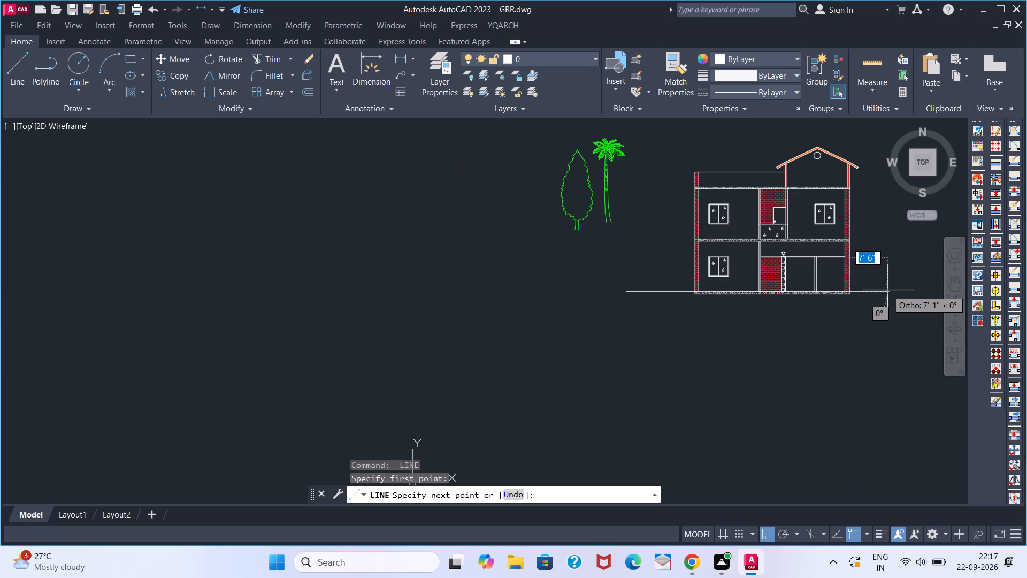
click(916, 291)
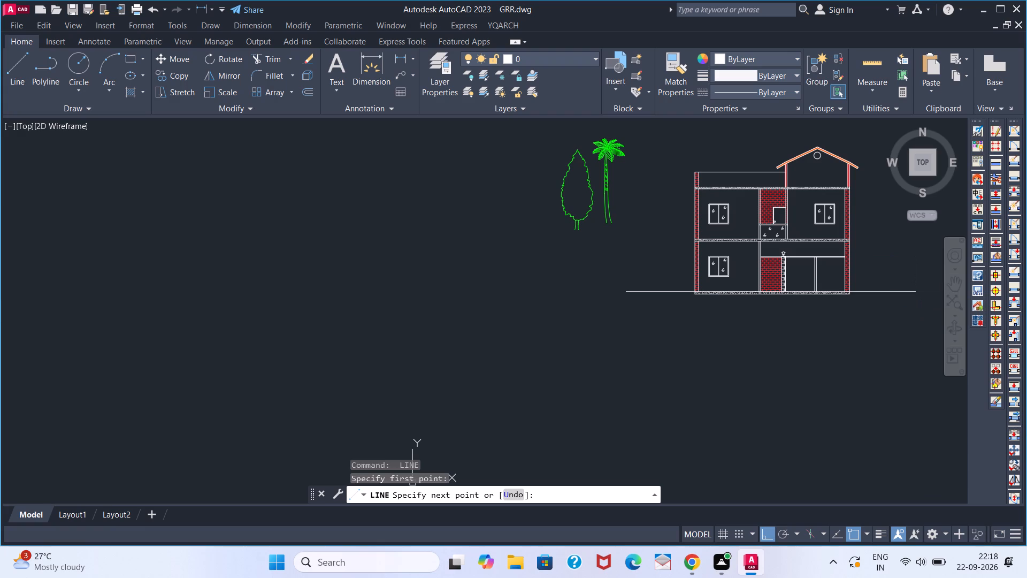
key(Escape)
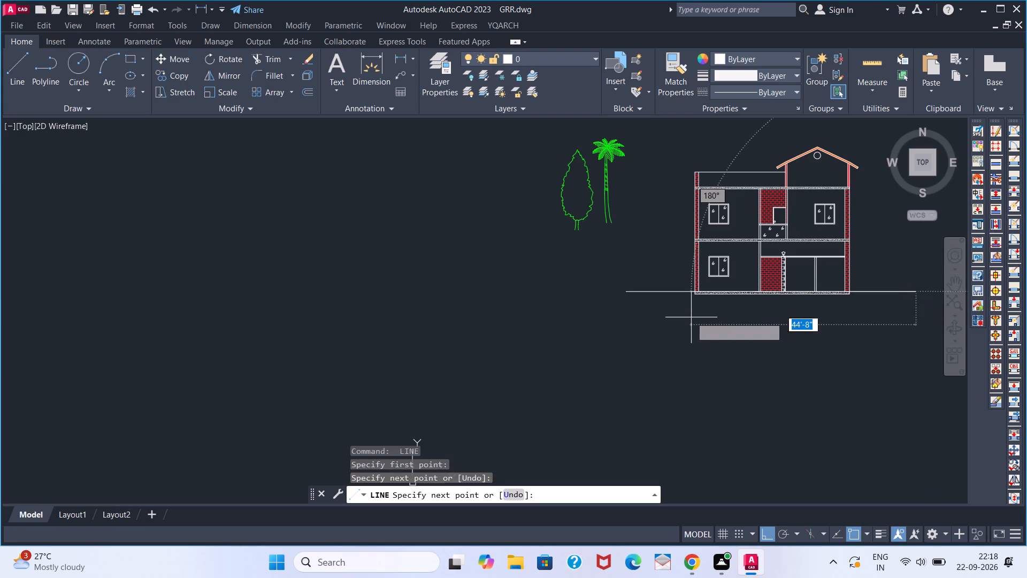
With Ortho off, move the palm tree by its trunk's base onto the left ground line, close to the house's left wall.
click(604, 202)
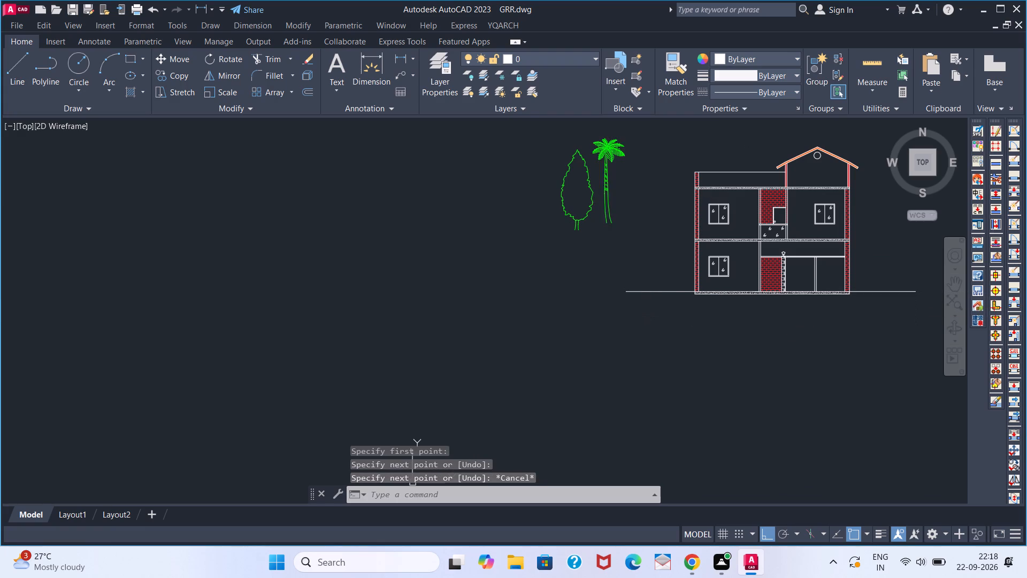
key(m)
key(Return)
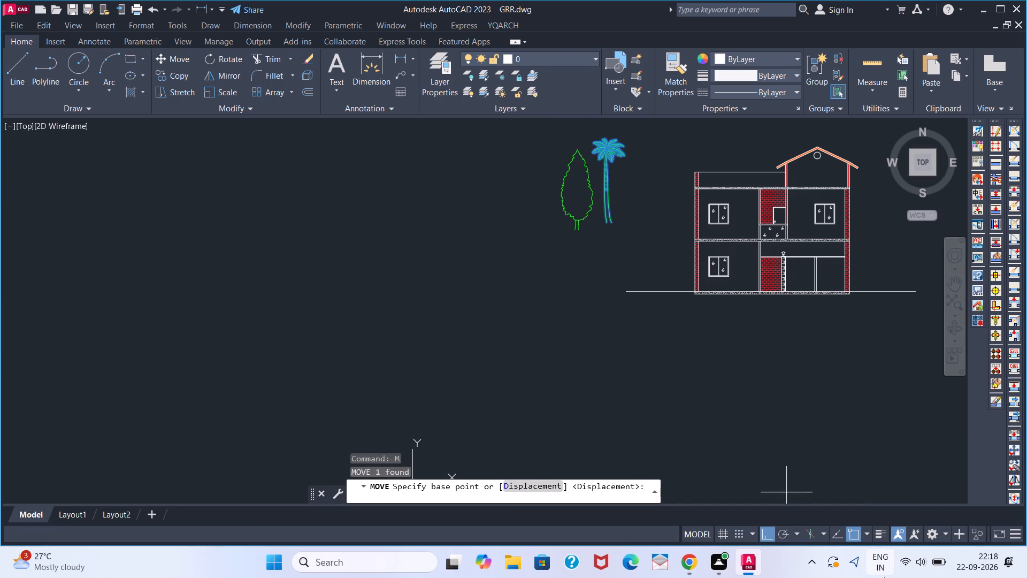
click(768, 537)
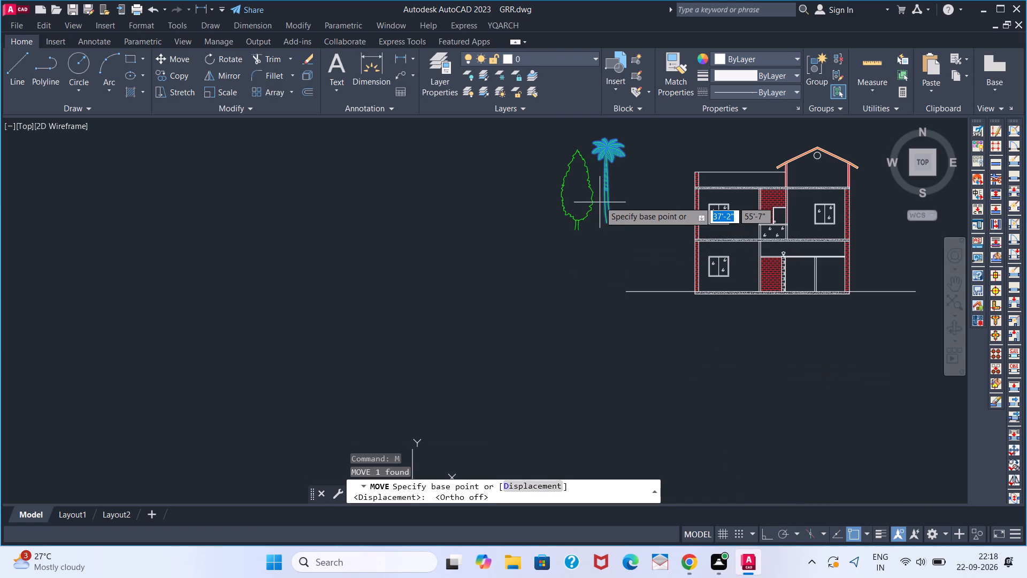
scroll(615, 241, up, 3)
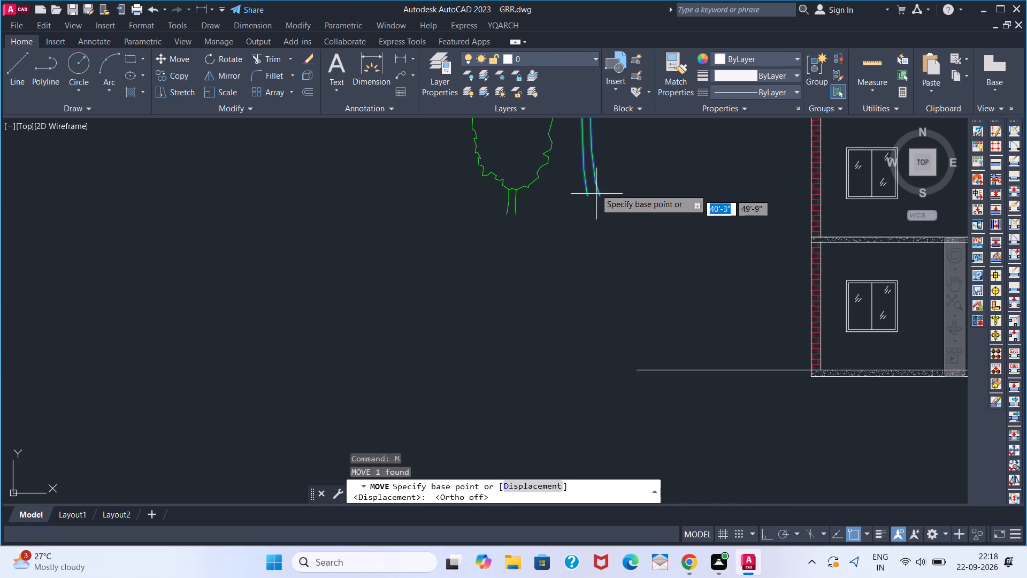
click(598, 189)
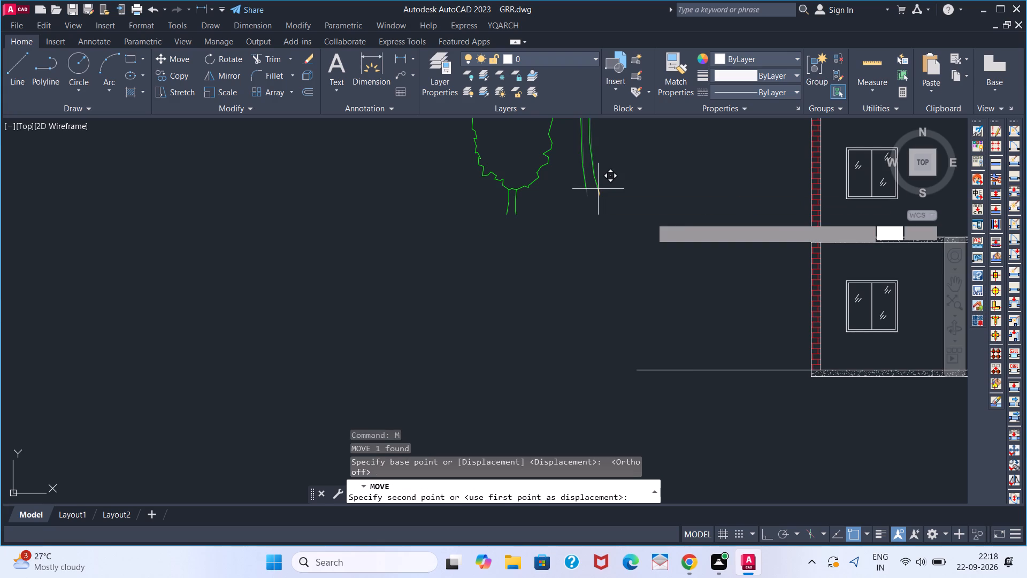
scroll(800, 364, down, 2)
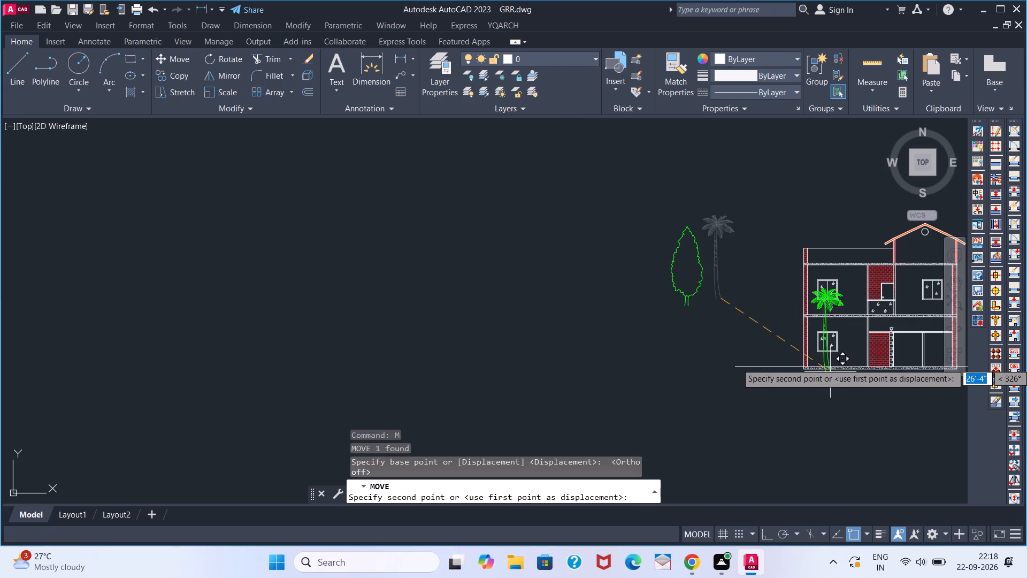
scroll(785, 347, up, 3)
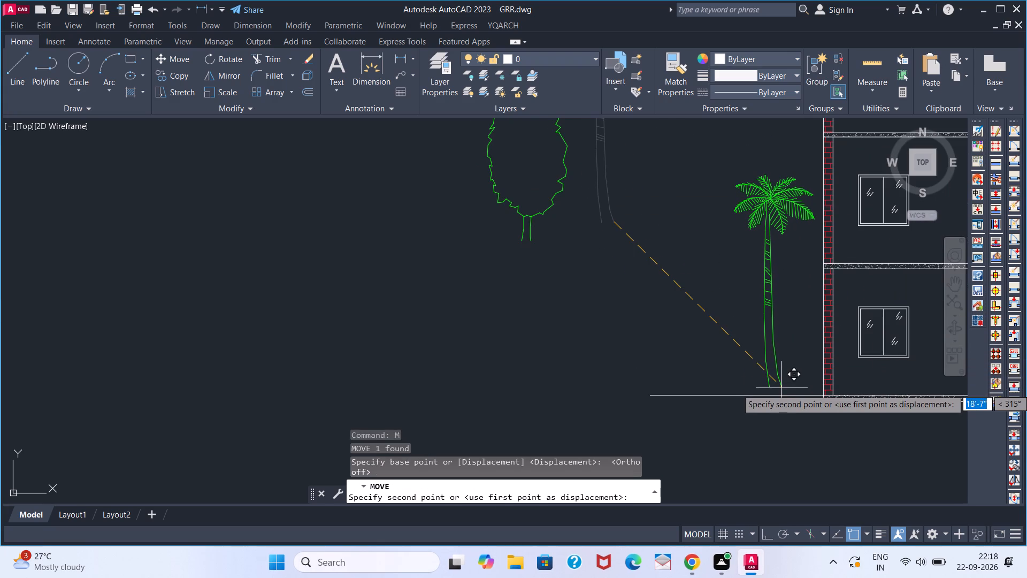
click(784, 391)
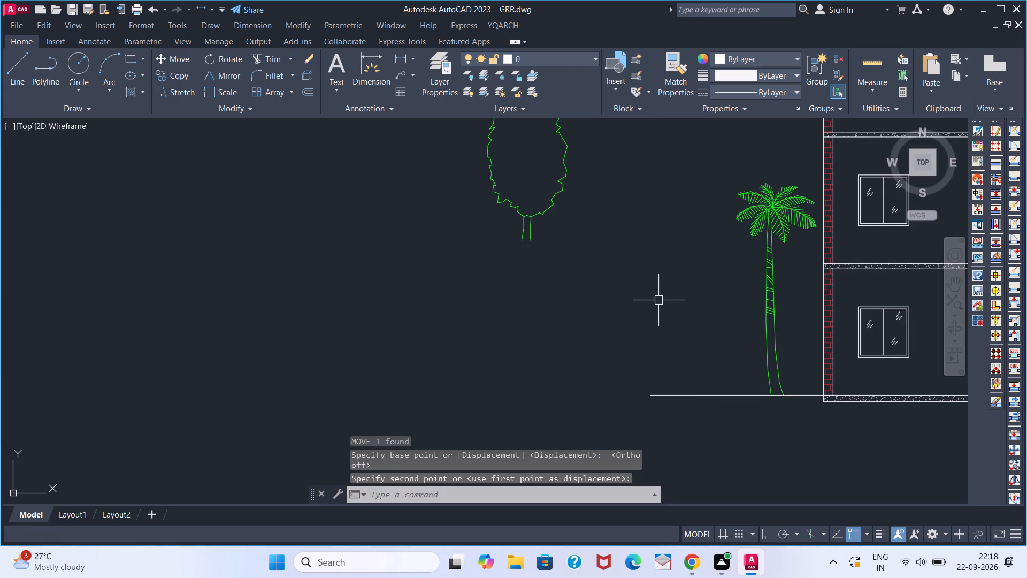
Move the deciduous tree by its trunk's base onto the left ground line, just outside the palm tree.
scroll(643, 263, down, 2)
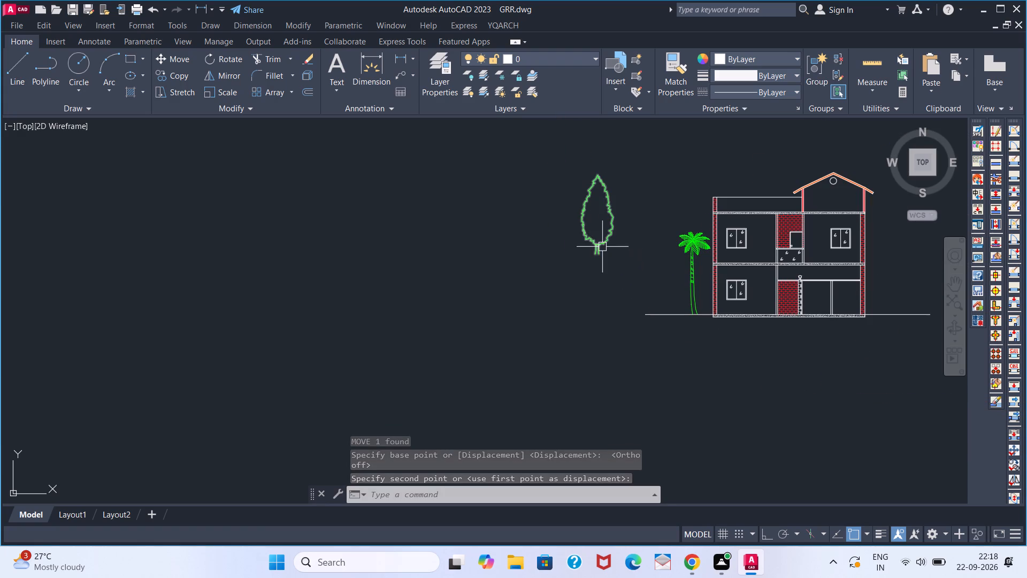
click(599, 250)
key(m)
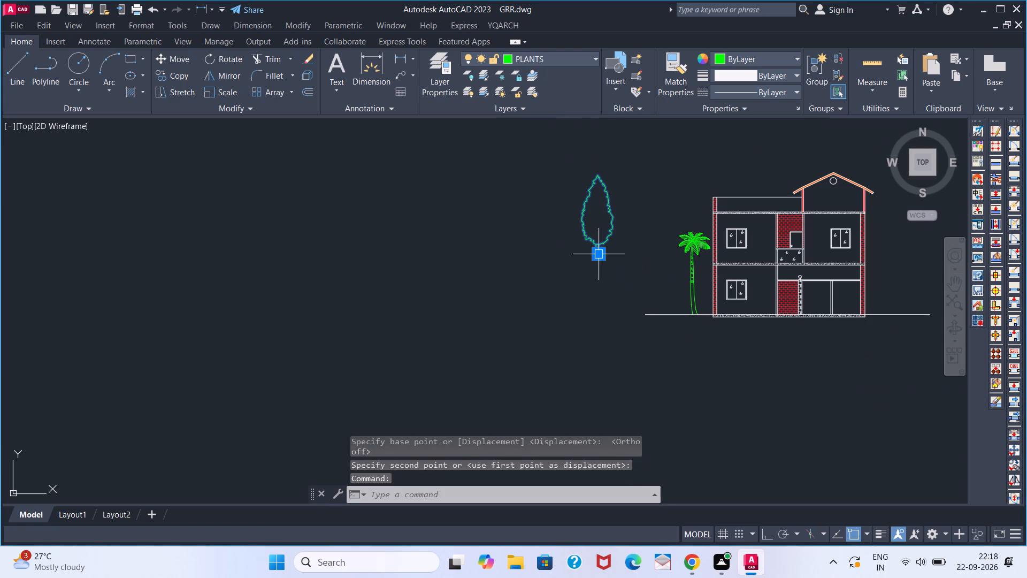
key(Return)
scroll(603, 268, up, 1)
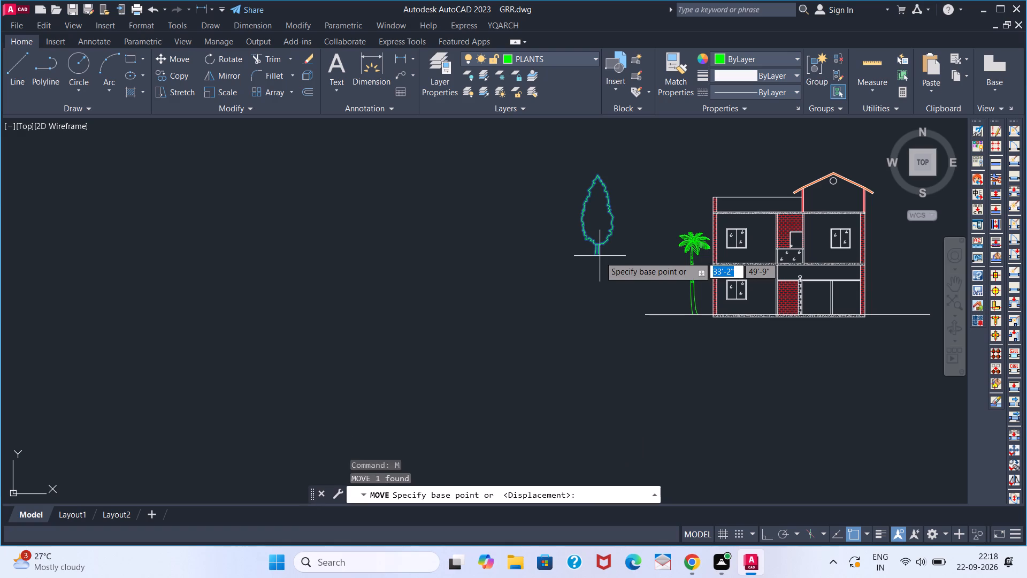
scroll(603, 268, up, 2)
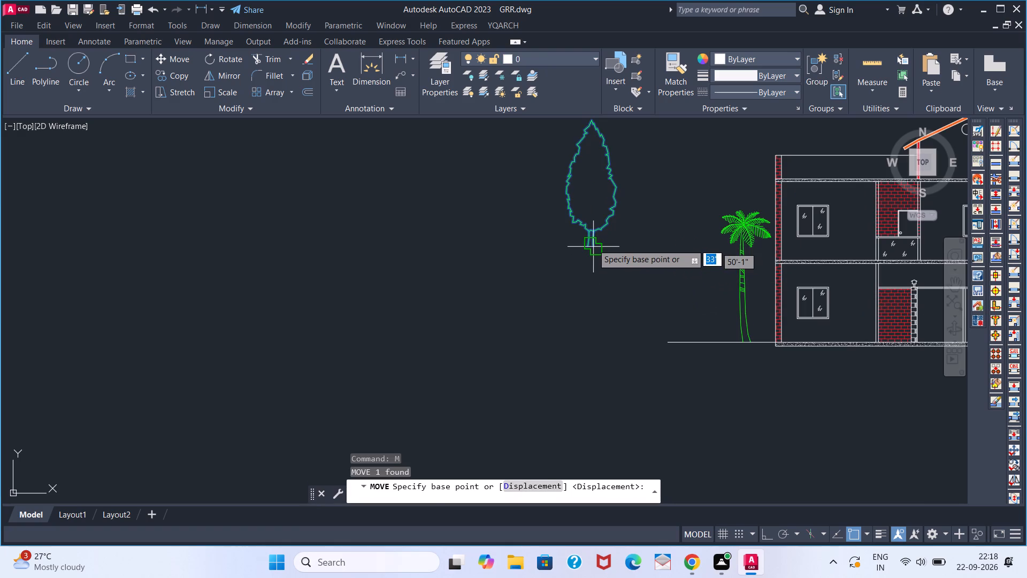
click(593, 244)
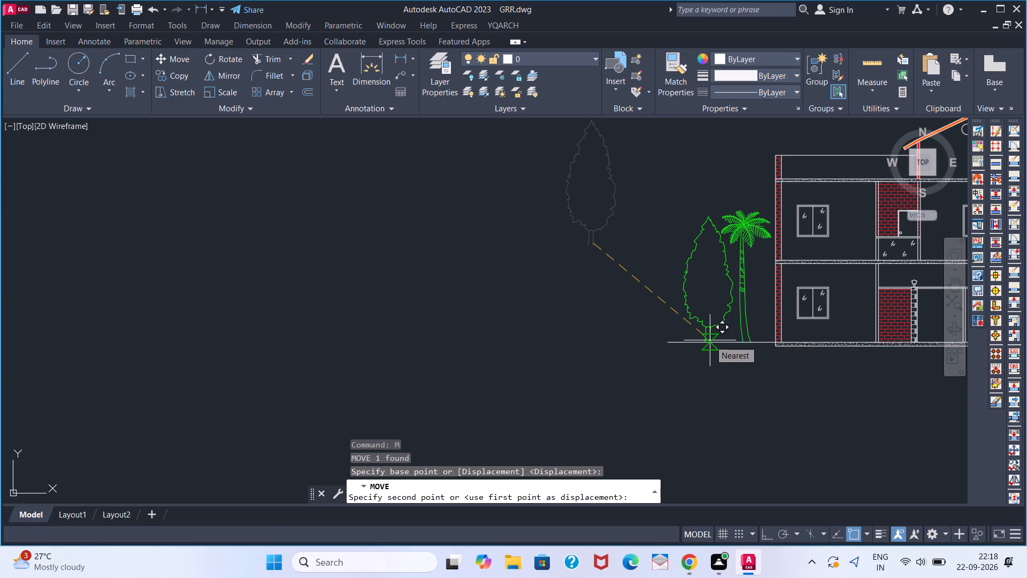
click(699, 337)
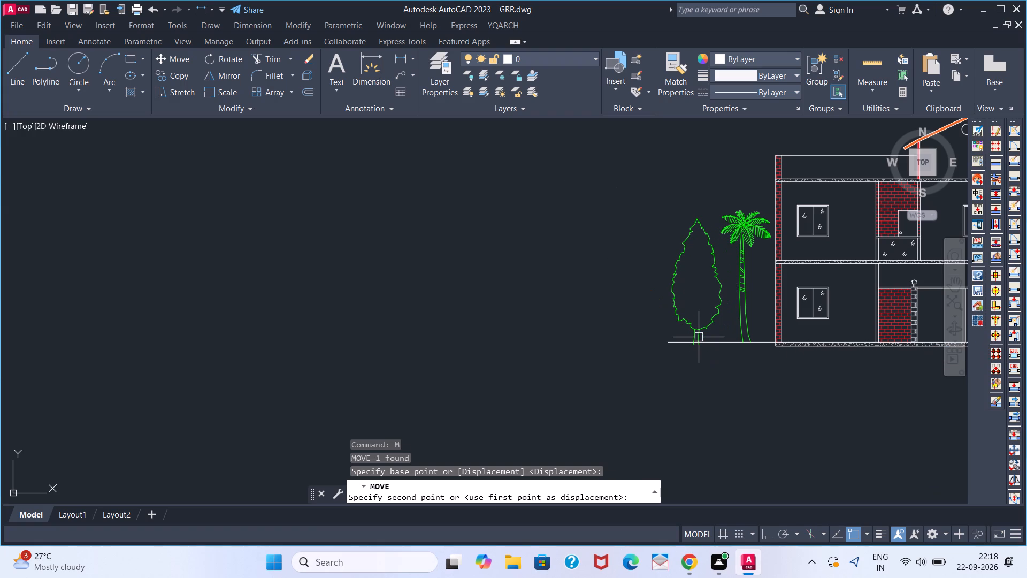
key(Escape)
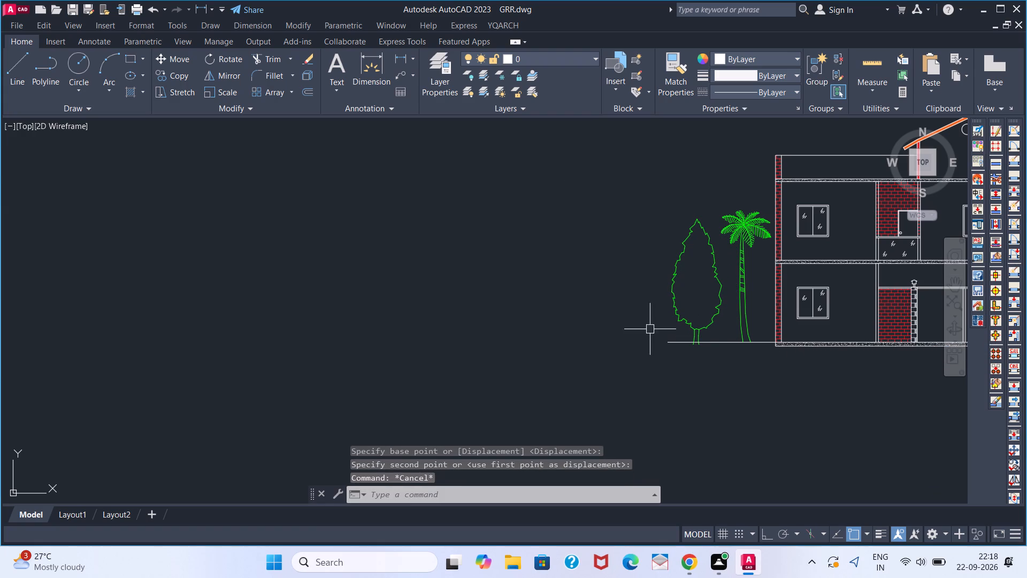
Select the deciduous tree and palm on the left ground line and turn Ortho on.
scroll(661, 322, down, 3)
middle_drag(656, 302, 584, 309)
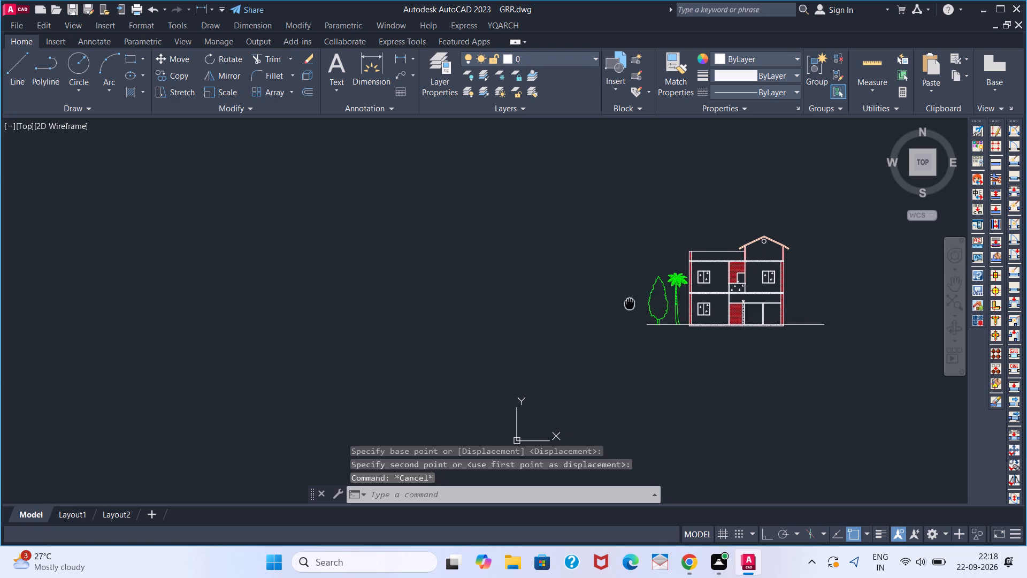
middle_drag(584, 309, 537, 321)
scroll(580, 309, up, 3)
click(577, 306)
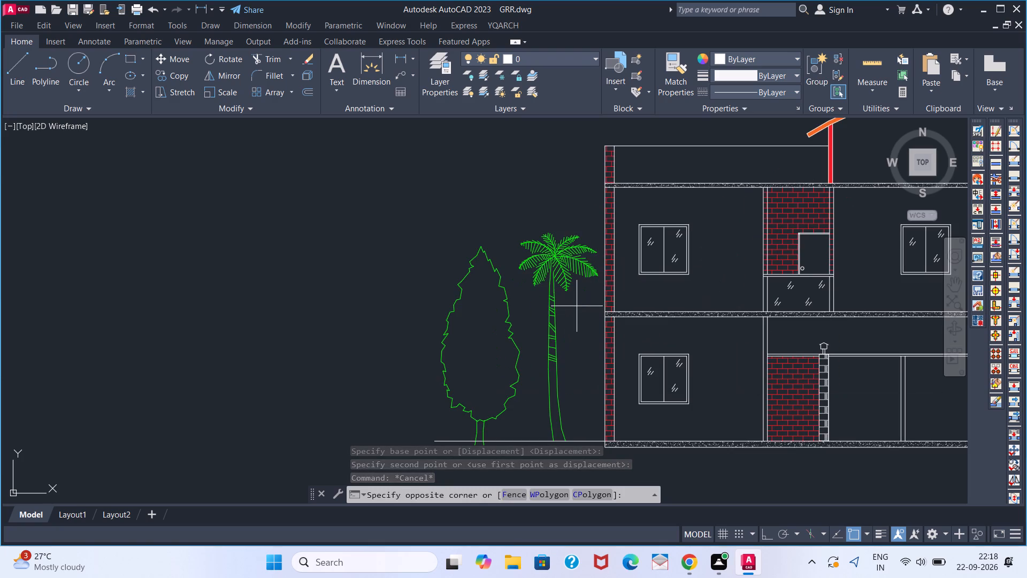
click(431, 356)
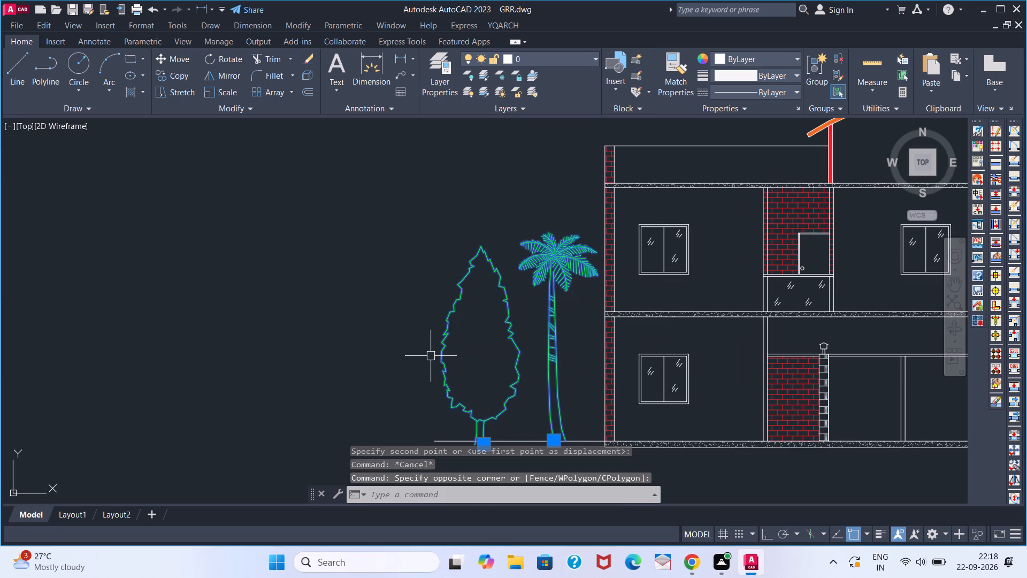
scroll(518, 416, down, 2)
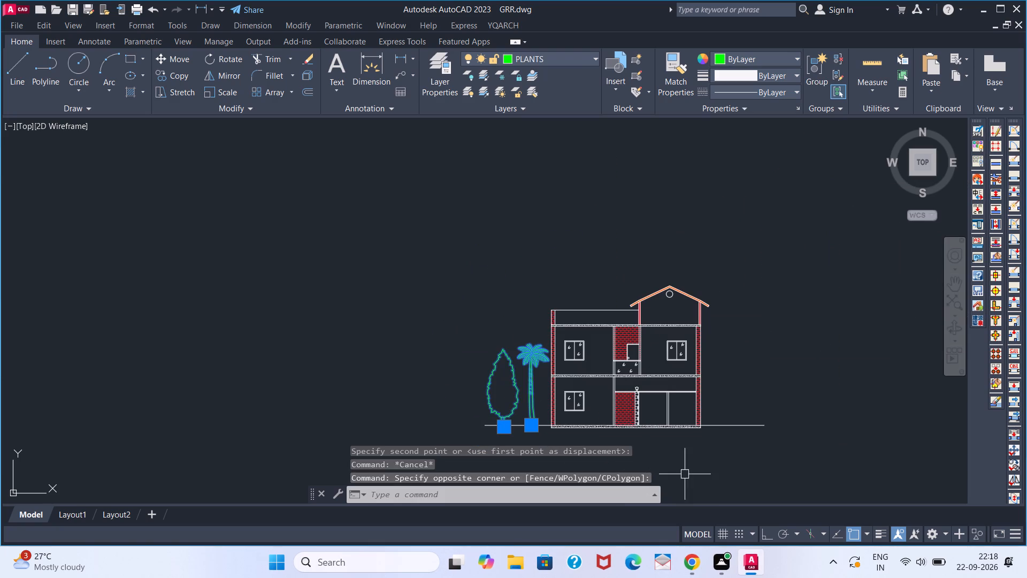
click(763, 530)
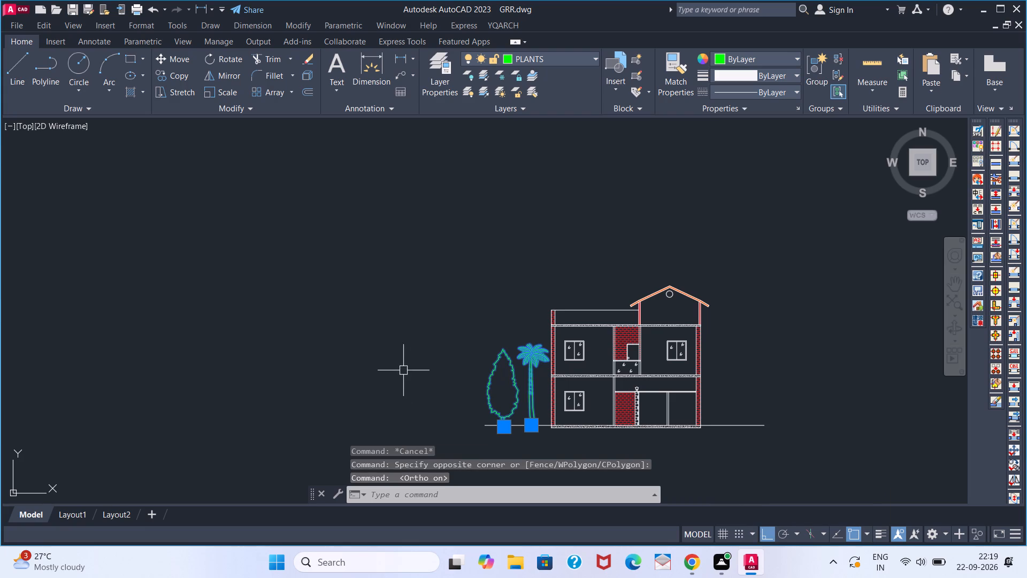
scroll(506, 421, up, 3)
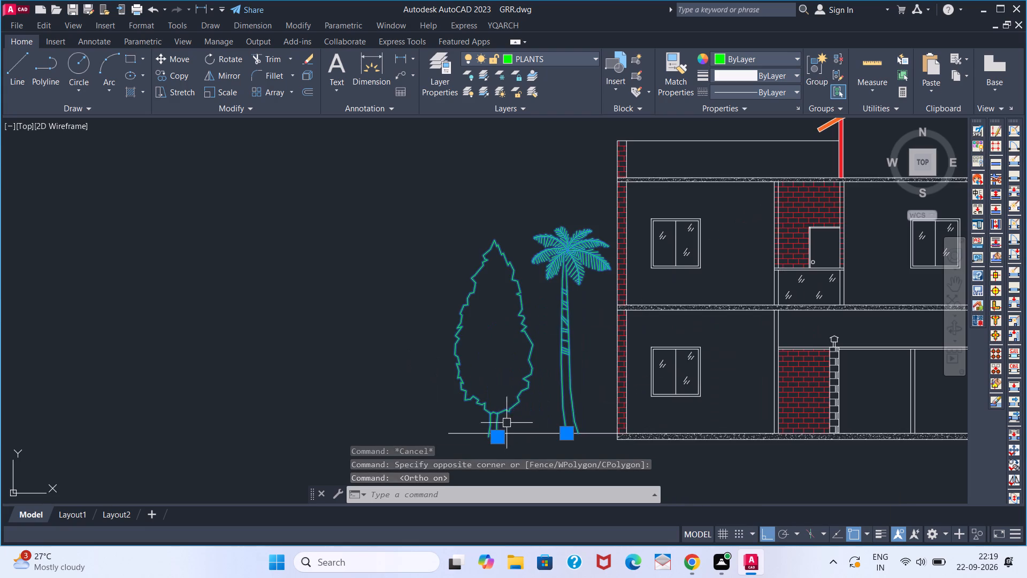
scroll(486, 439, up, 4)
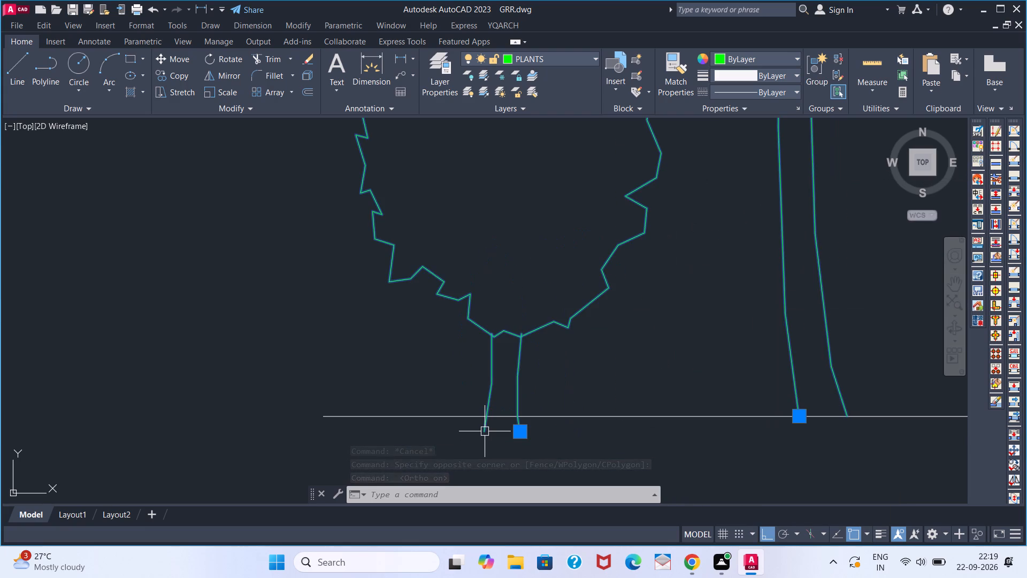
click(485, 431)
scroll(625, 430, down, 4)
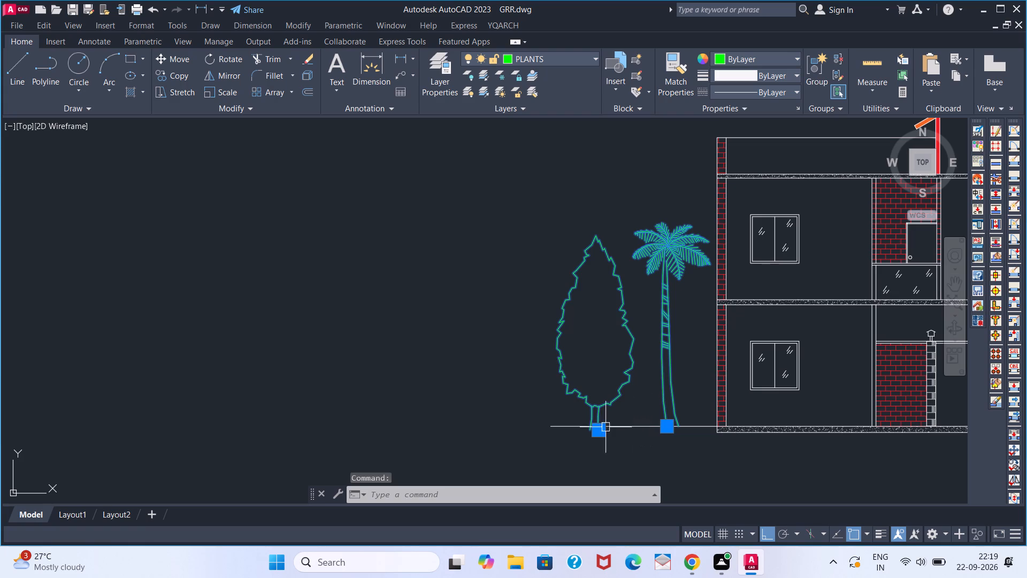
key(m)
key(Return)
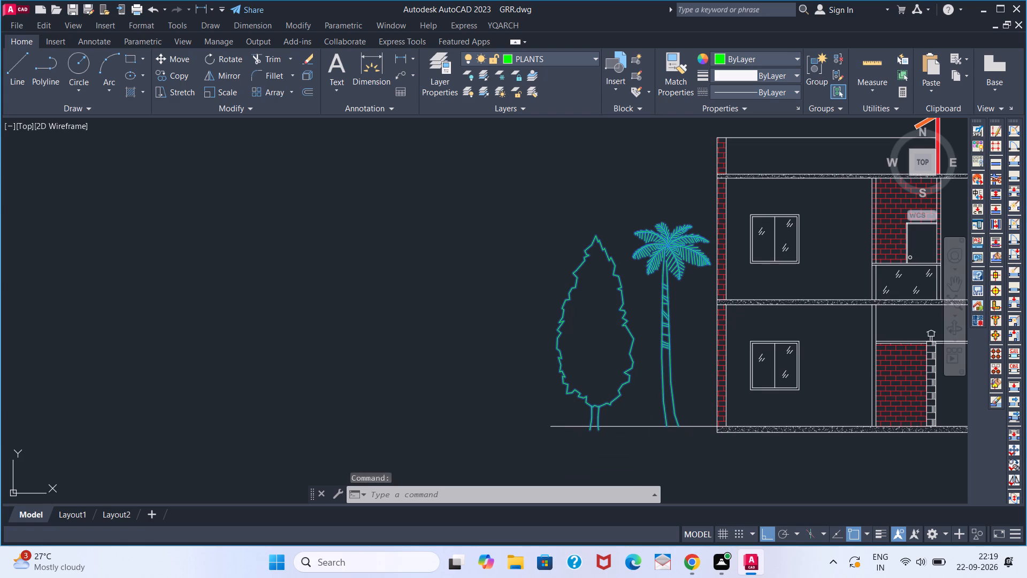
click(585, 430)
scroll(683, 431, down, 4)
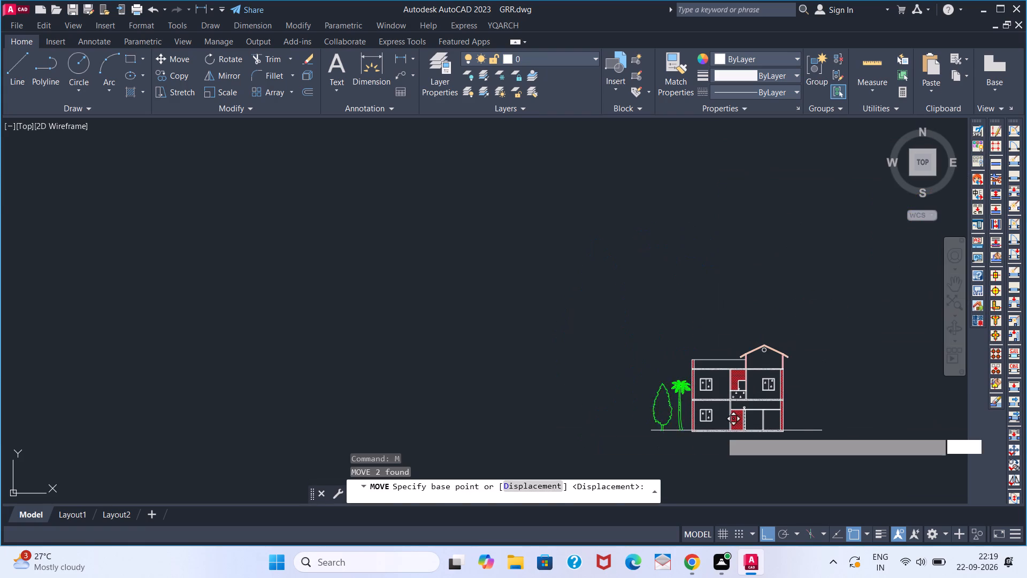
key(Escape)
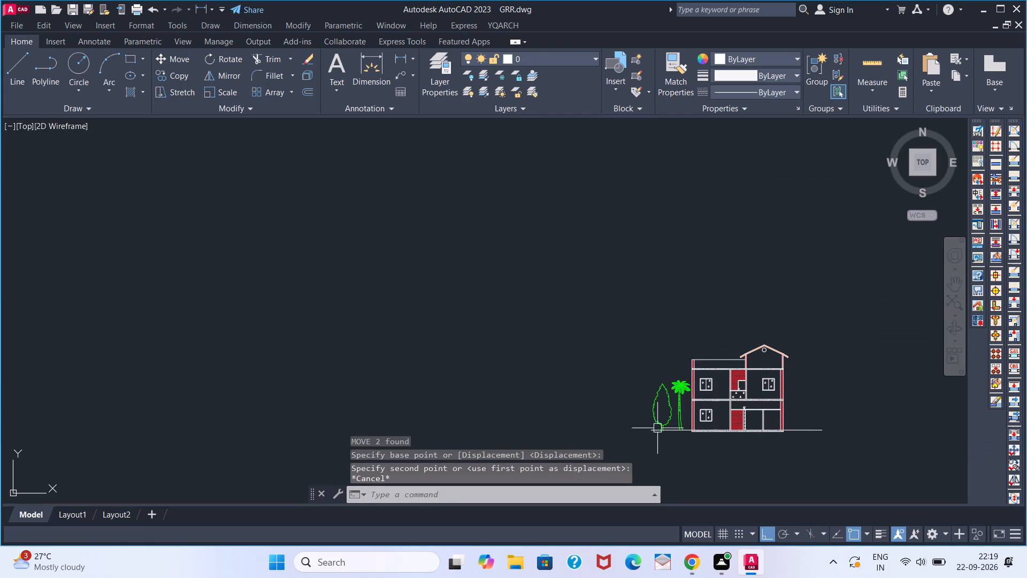
Copy the deciduous tree and palm from the deciduous trunk's base onto the right ground line, just outside the house's right wall.
scroll(663, 399, up, 4)
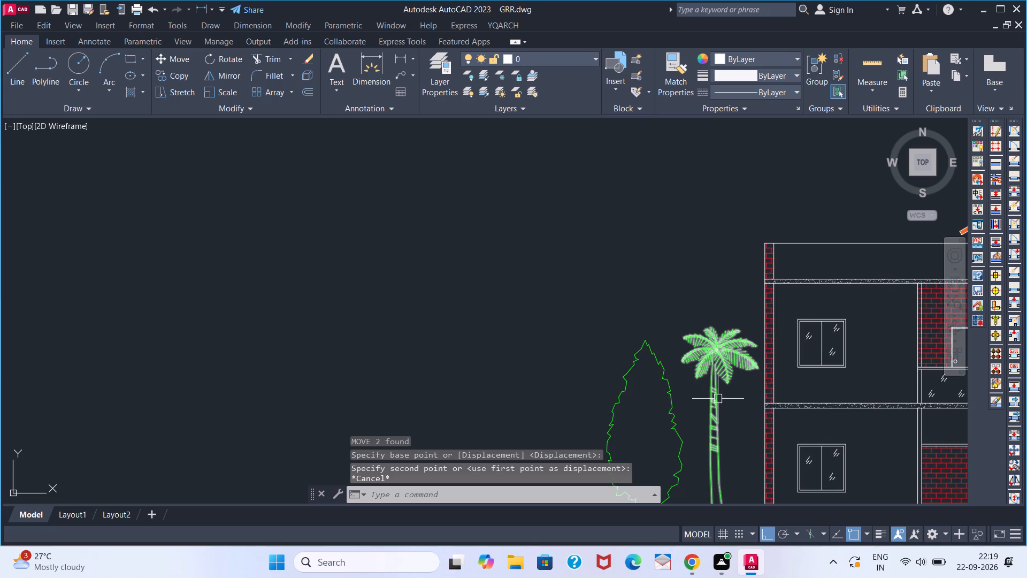
click(727, 401)
click(638, 428)
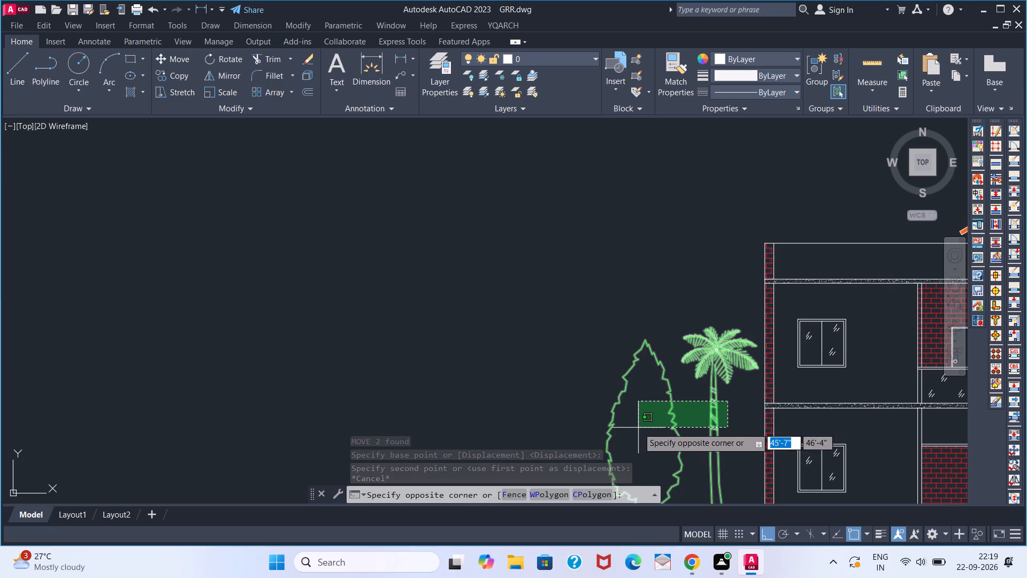
text(CO)
key(Return)
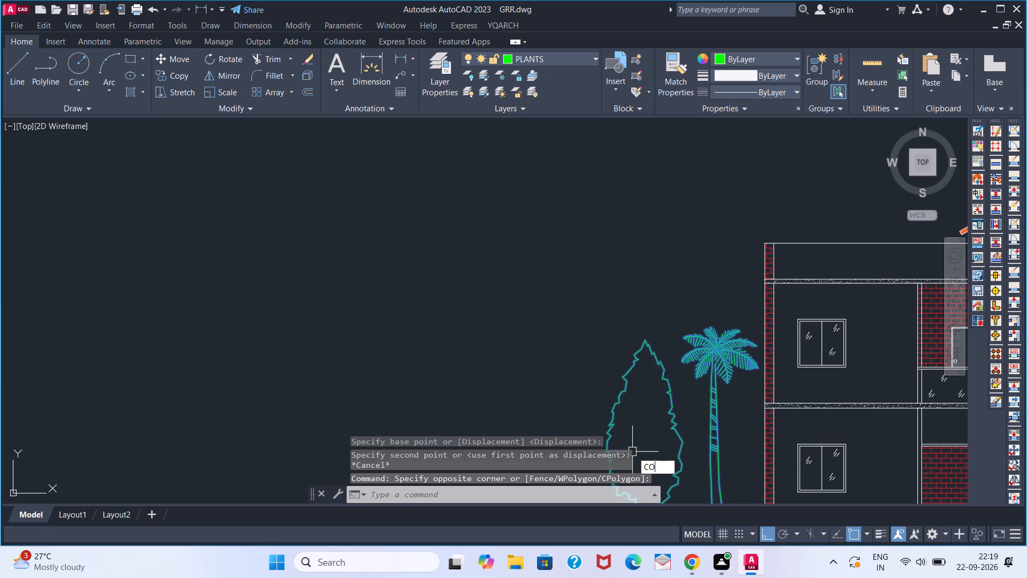
scroll(632, 451, down, 2)
middle_drag(632, 447, 630, 320)
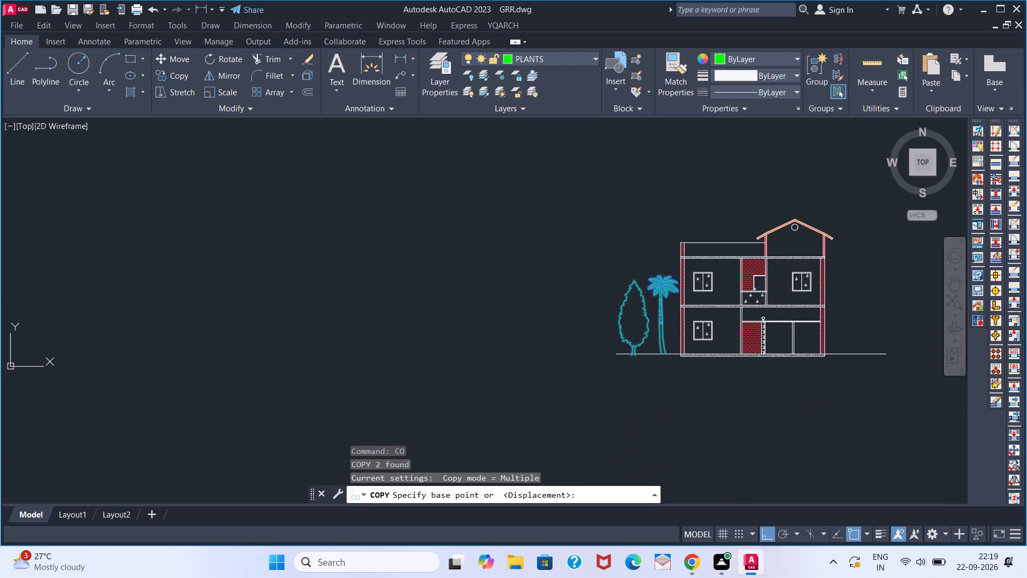
scroll(631, 344, up, 5)
scroll(624, 290, up, 3)
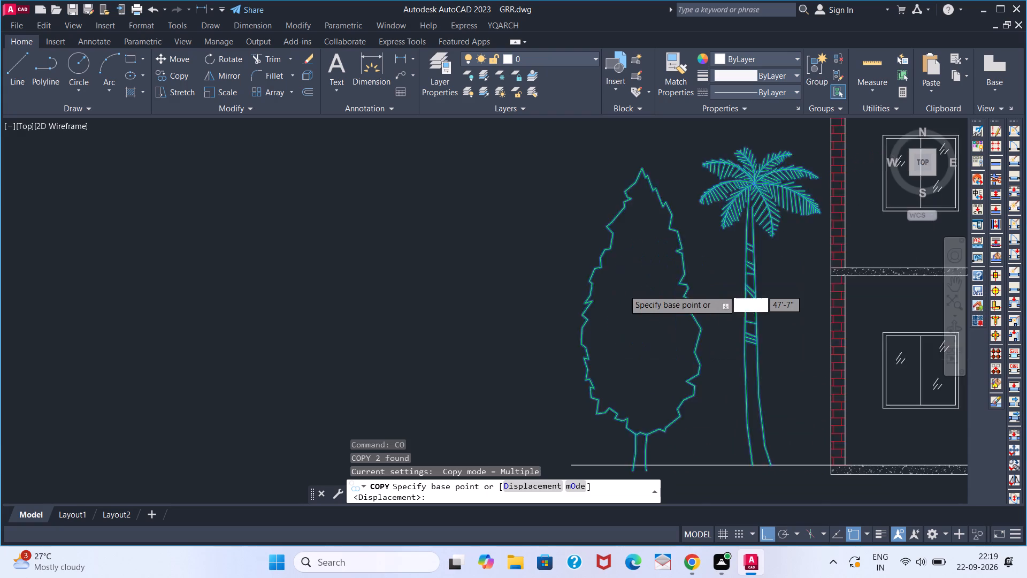
scroll(648, 396, down, 2)
middle_drag(654, 406, 646, 294)
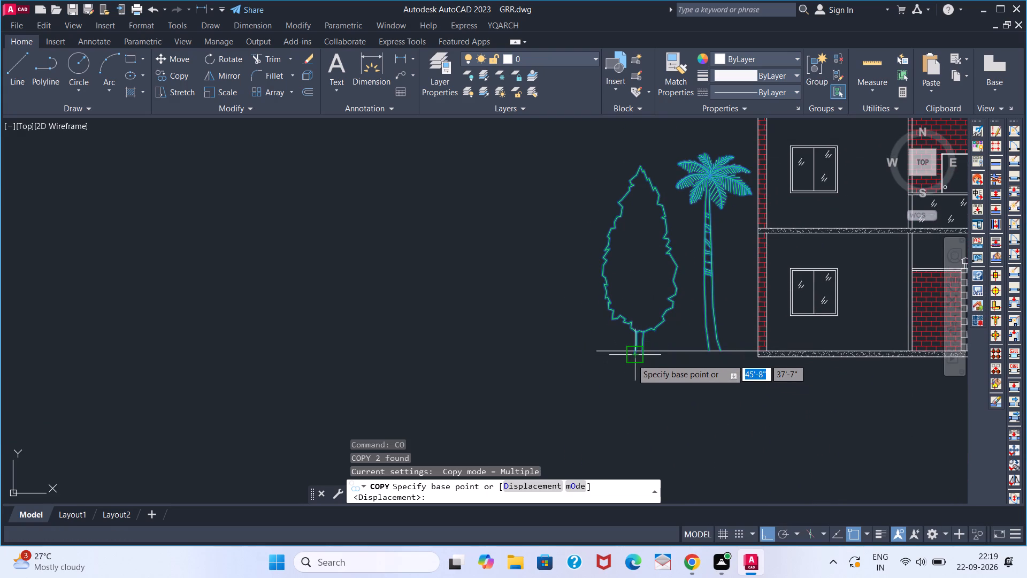
click(632, 359)
scroll(658, 359, down, 5)
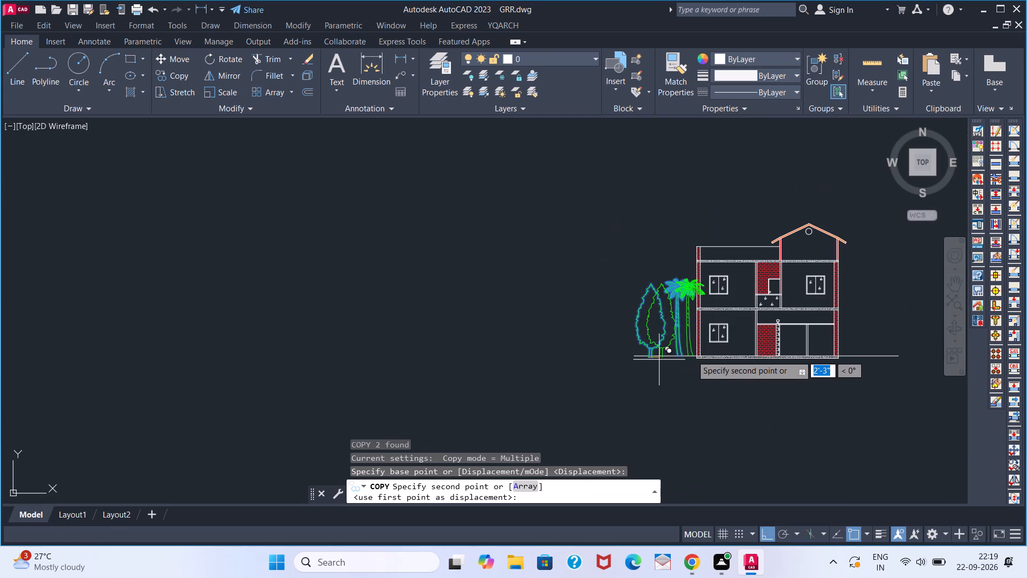
scroll(781, 345, up, 2)
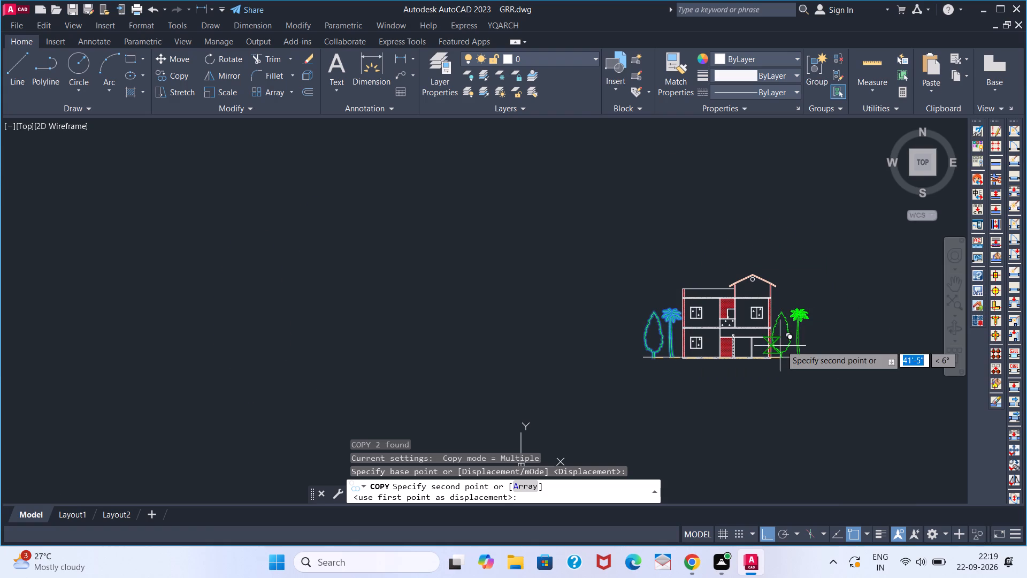
scroll(781, 345, up, 2)
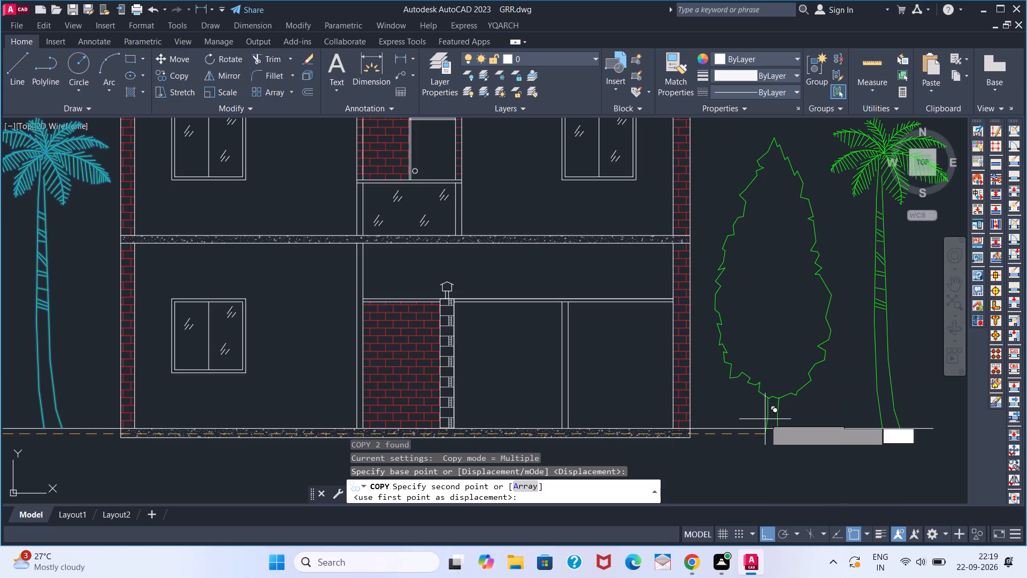
click(764, 424)
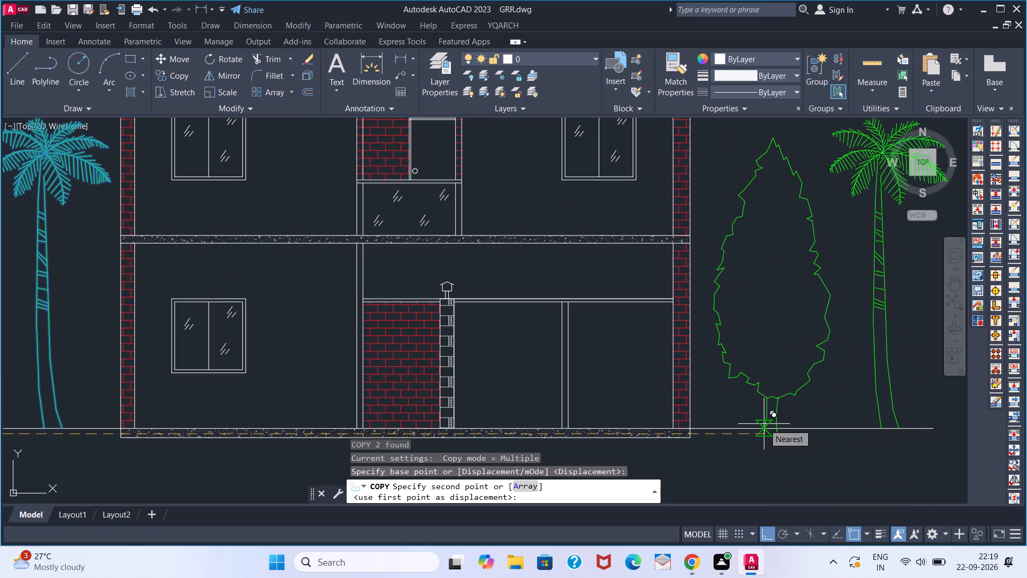
key(Escape)
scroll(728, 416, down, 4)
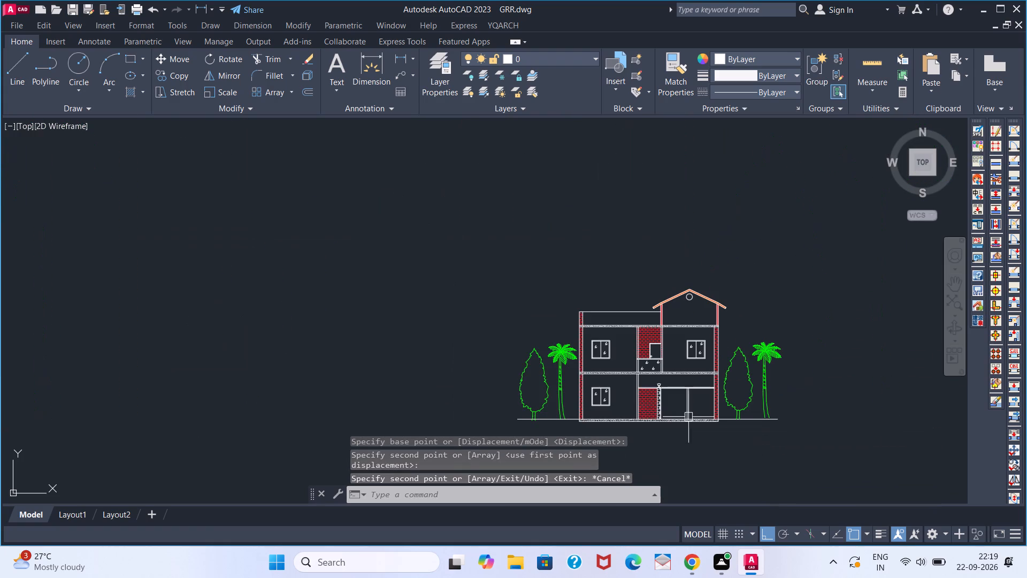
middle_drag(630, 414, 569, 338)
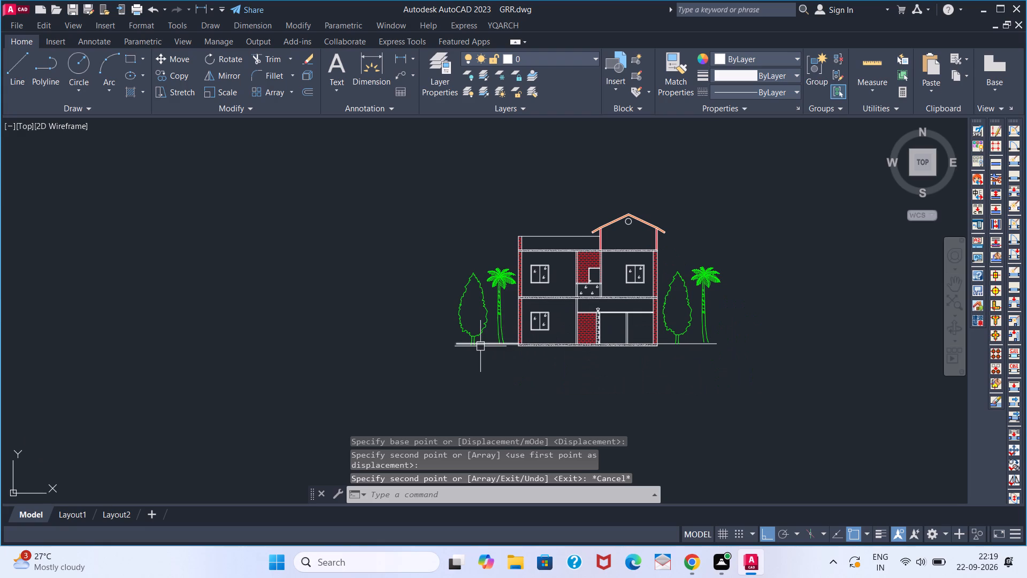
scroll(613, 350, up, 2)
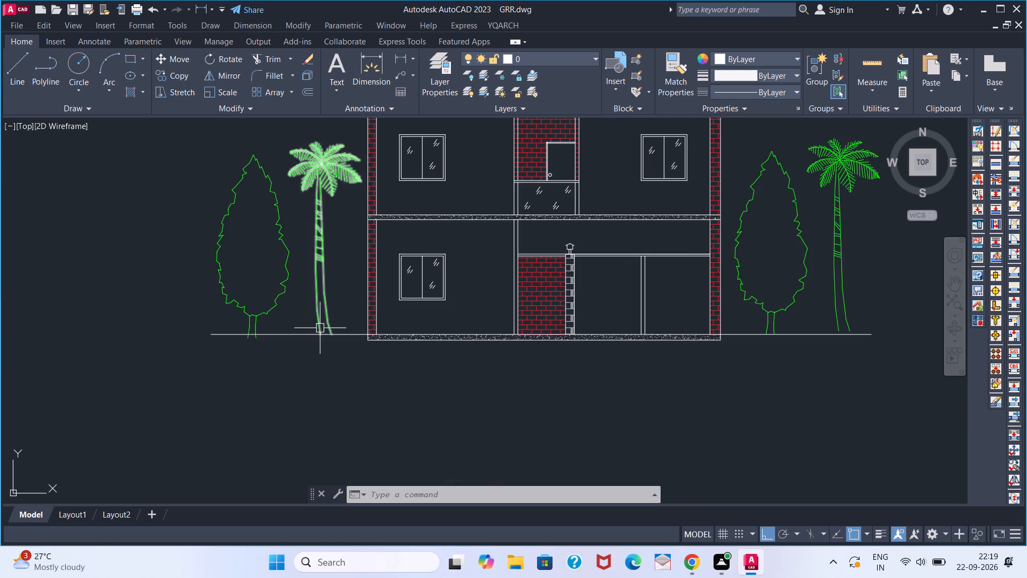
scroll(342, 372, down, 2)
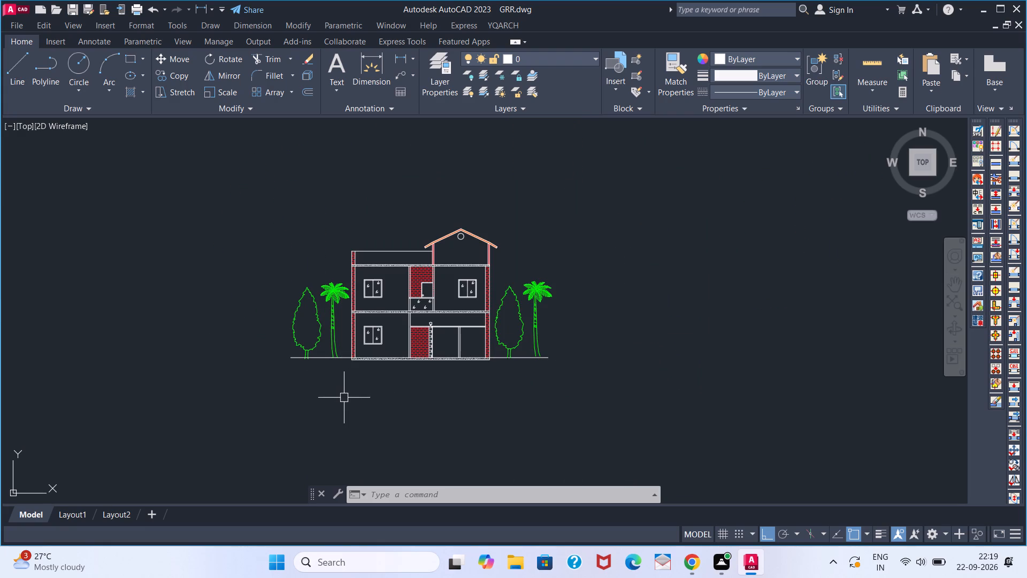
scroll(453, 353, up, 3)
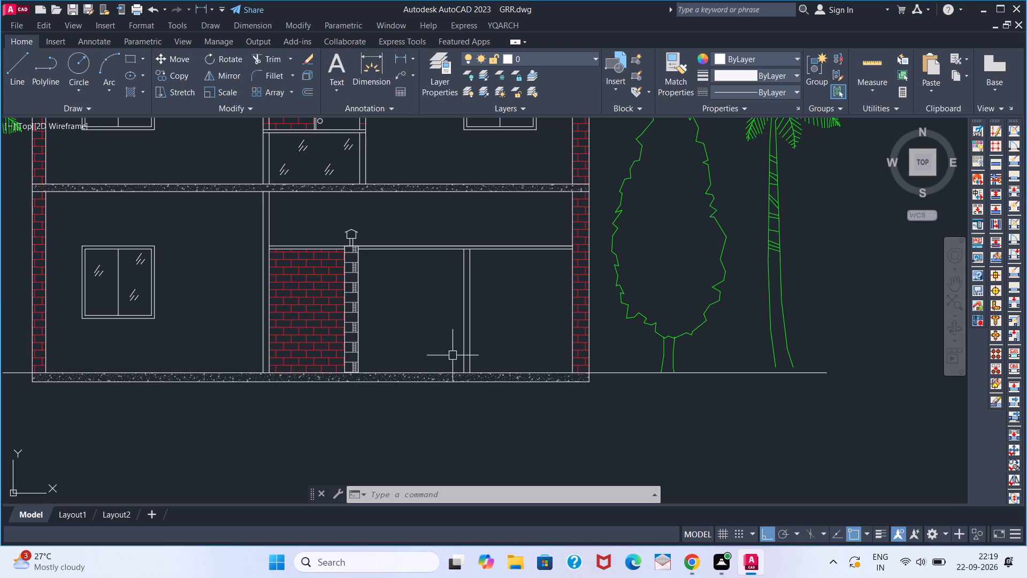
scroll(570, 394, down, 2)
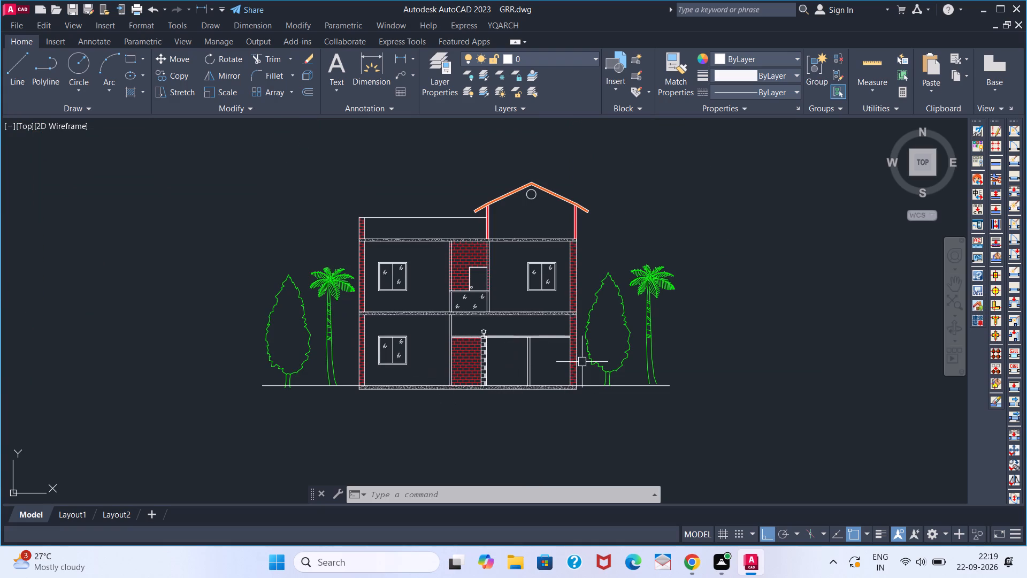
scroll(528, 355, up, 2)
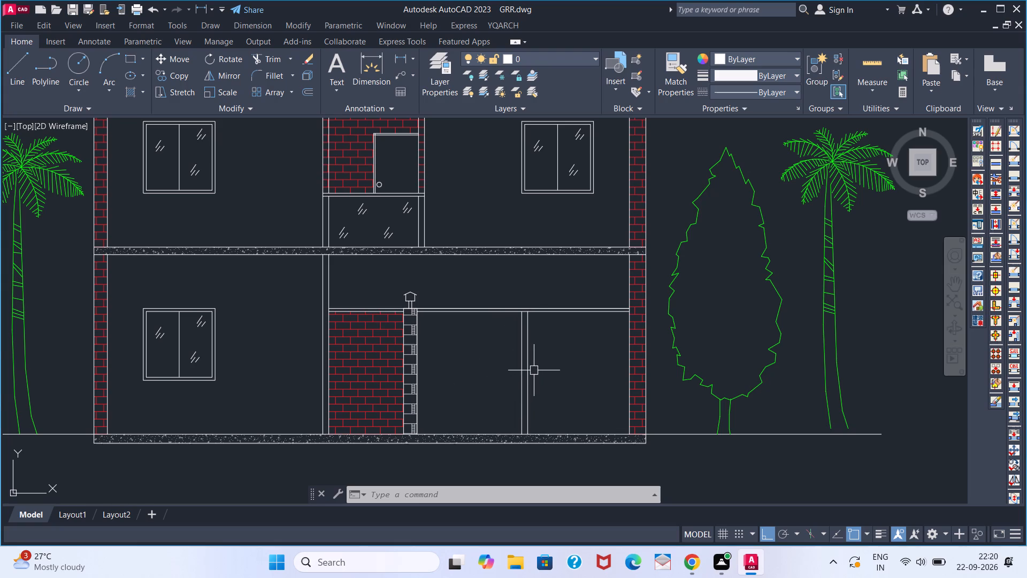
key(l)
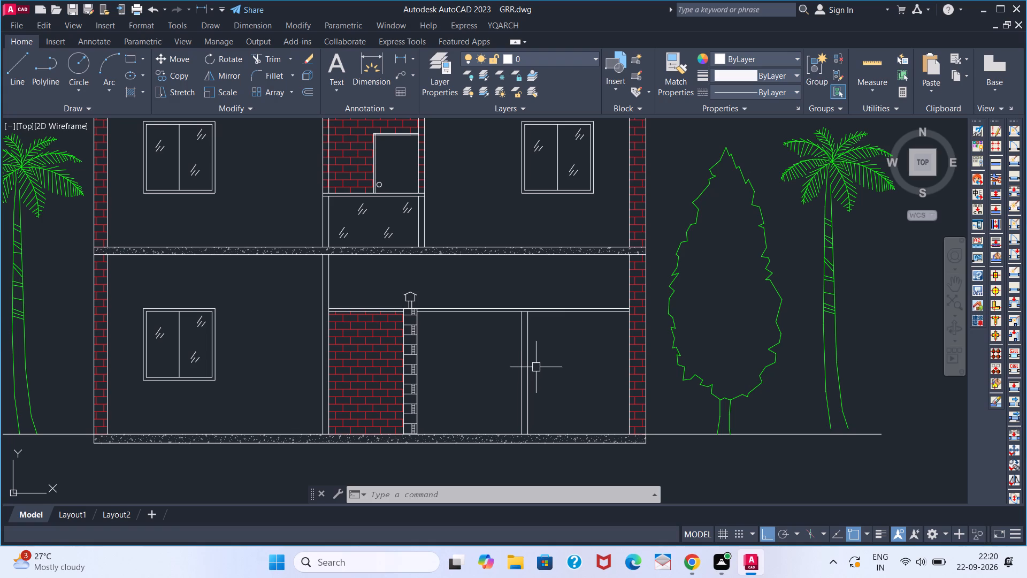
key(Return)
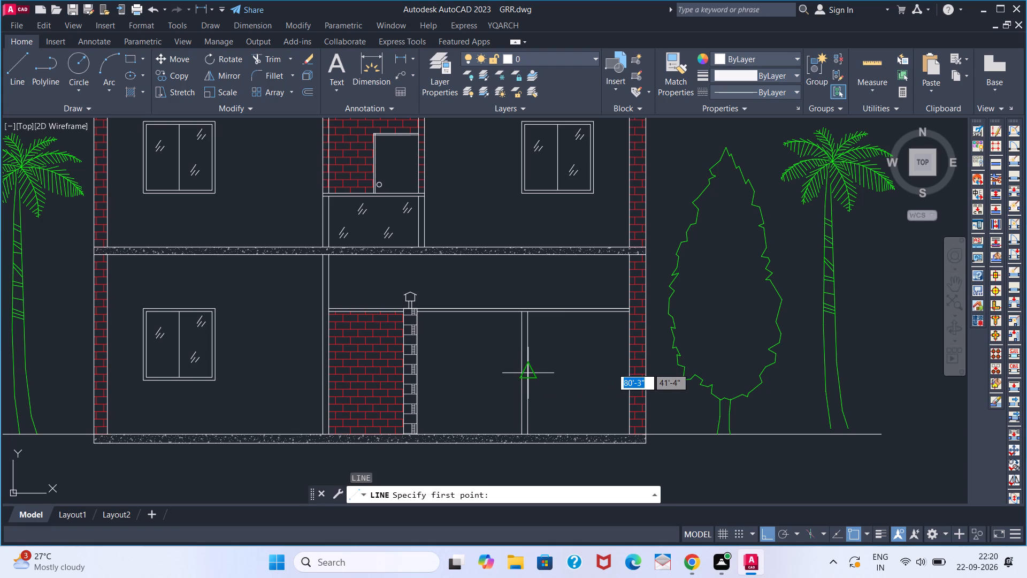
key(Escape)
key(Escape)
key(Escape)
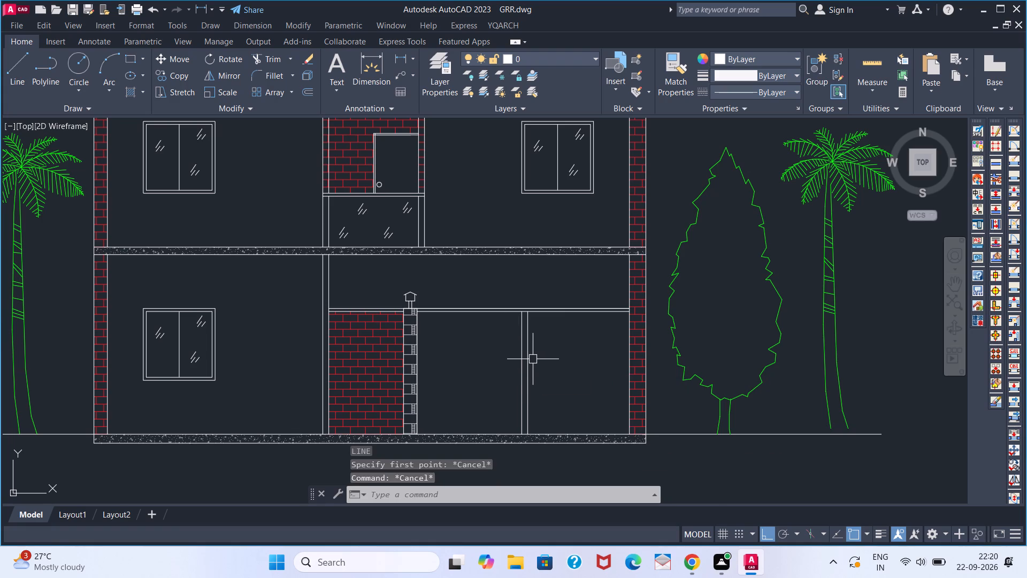
Offset the two vertical lines in the middle of the ground-floor opening outward by 4 inches, one to each side.
key(o)
key(Return)
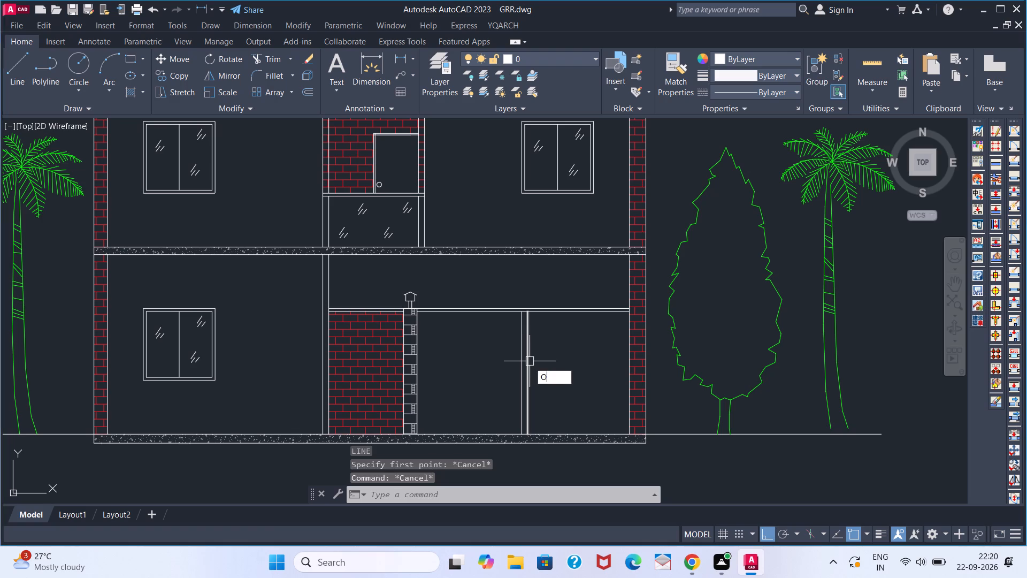
key(4)
key(Return)
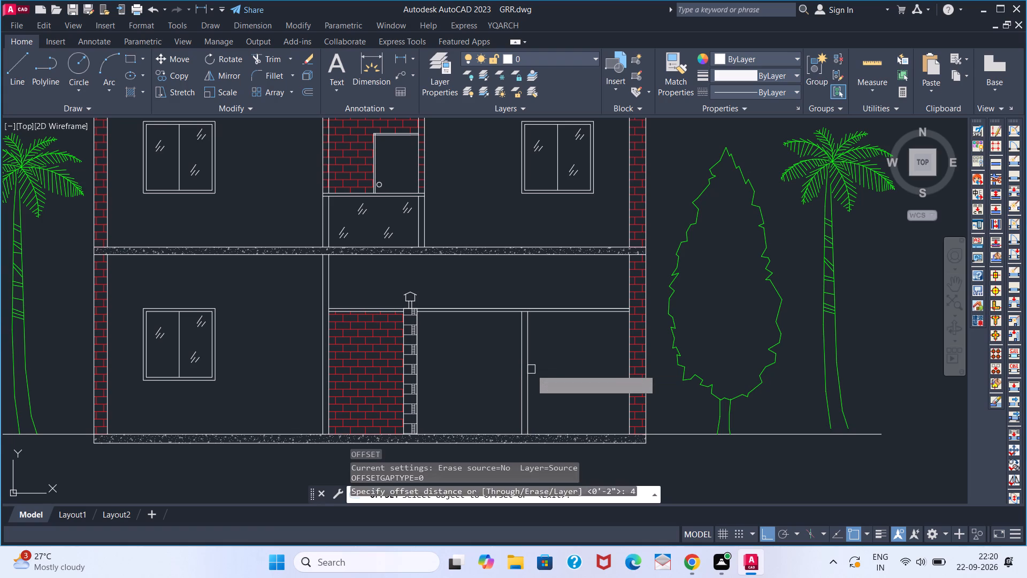
drag(531, 370, 542, 372)
click(565, 374)
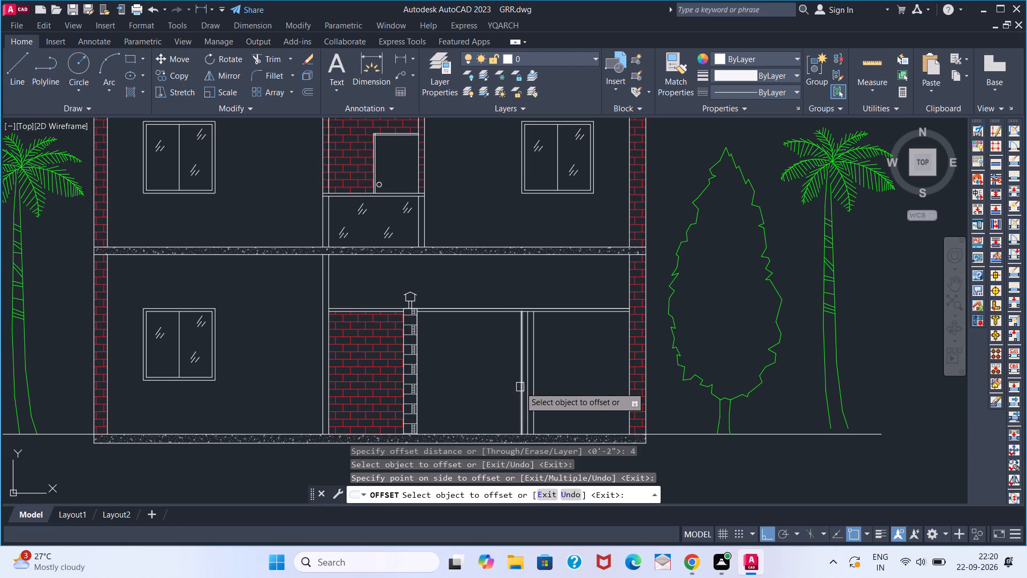
click(520, 387)
click(464, 378)
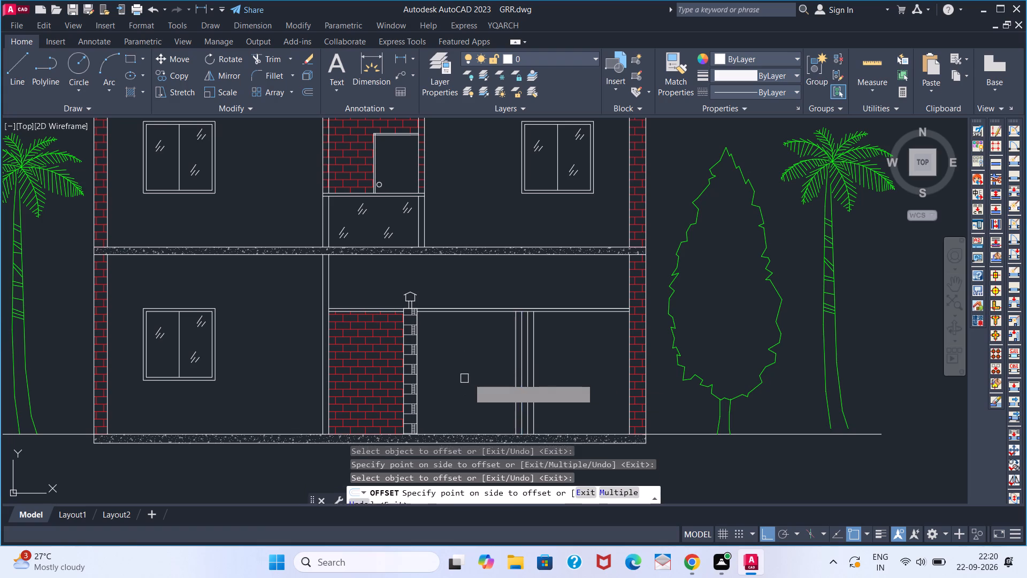
key(space)
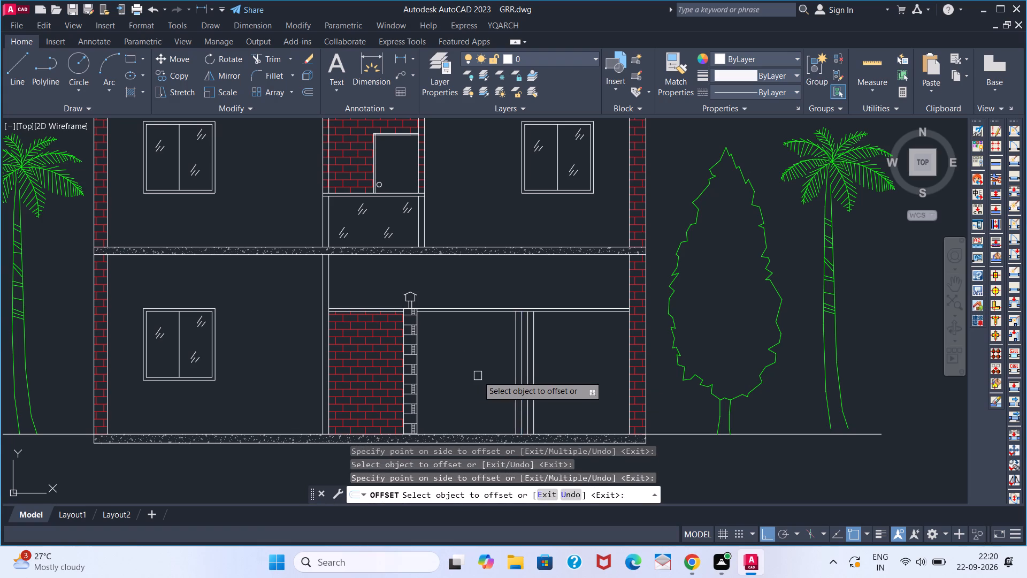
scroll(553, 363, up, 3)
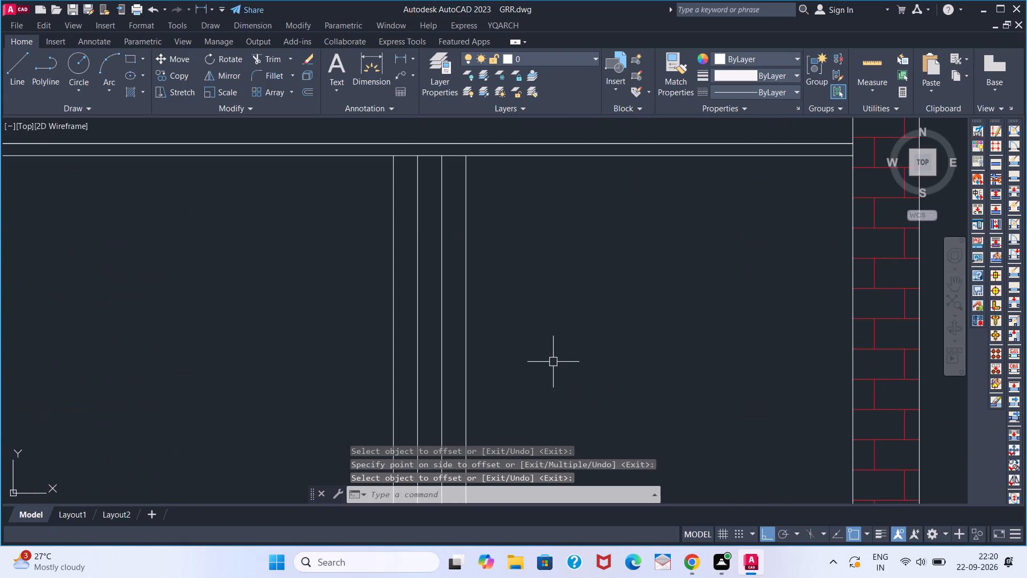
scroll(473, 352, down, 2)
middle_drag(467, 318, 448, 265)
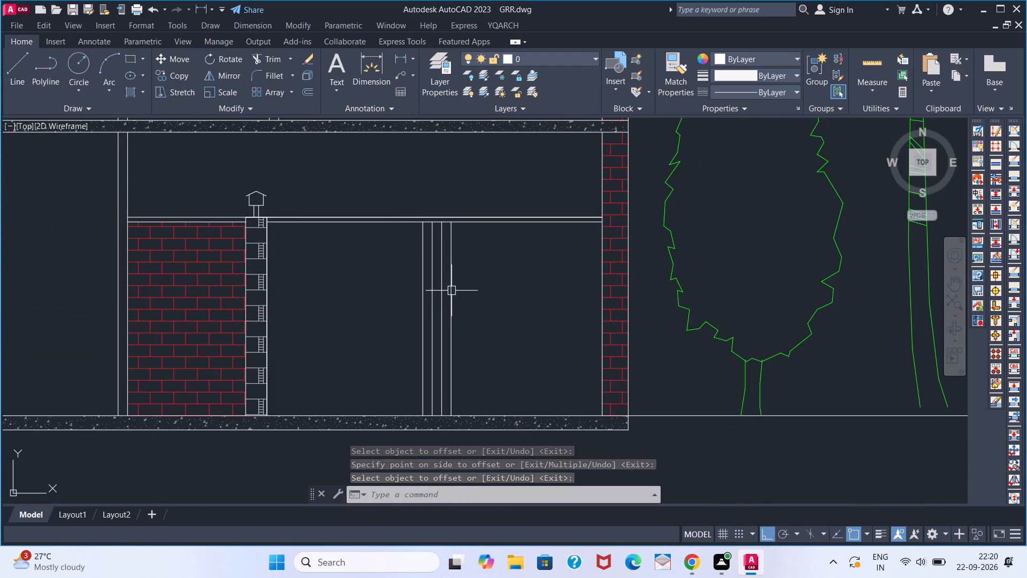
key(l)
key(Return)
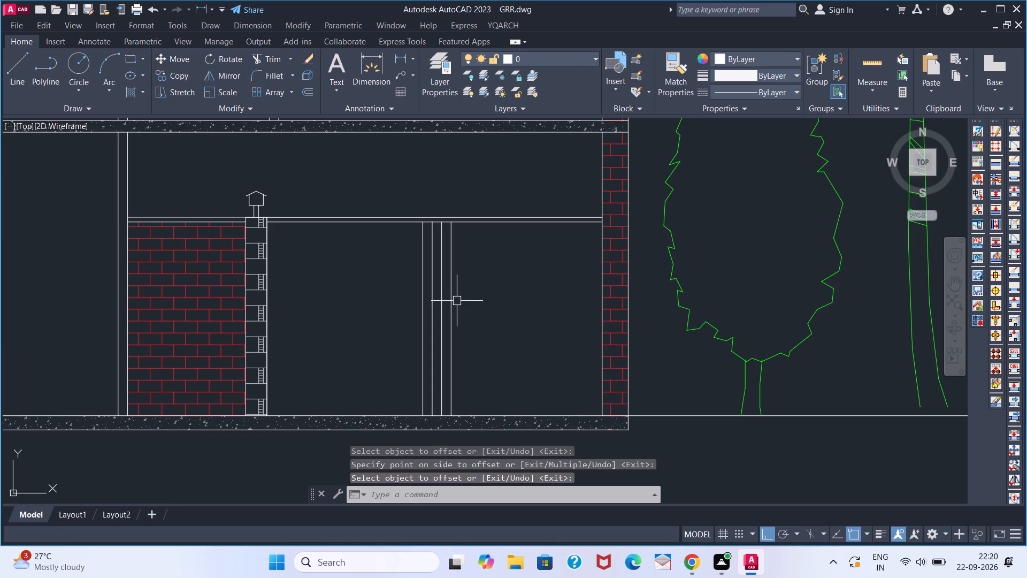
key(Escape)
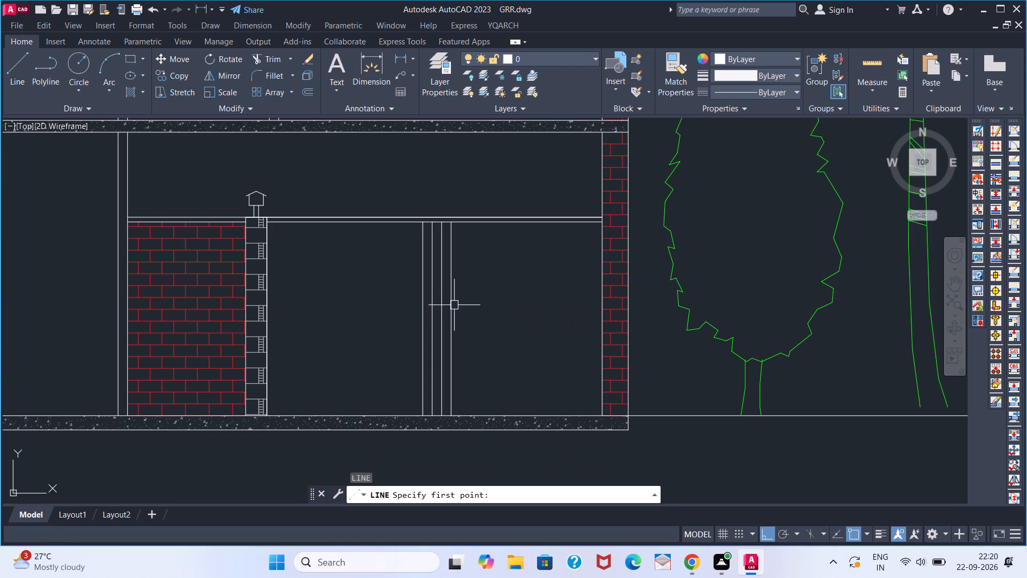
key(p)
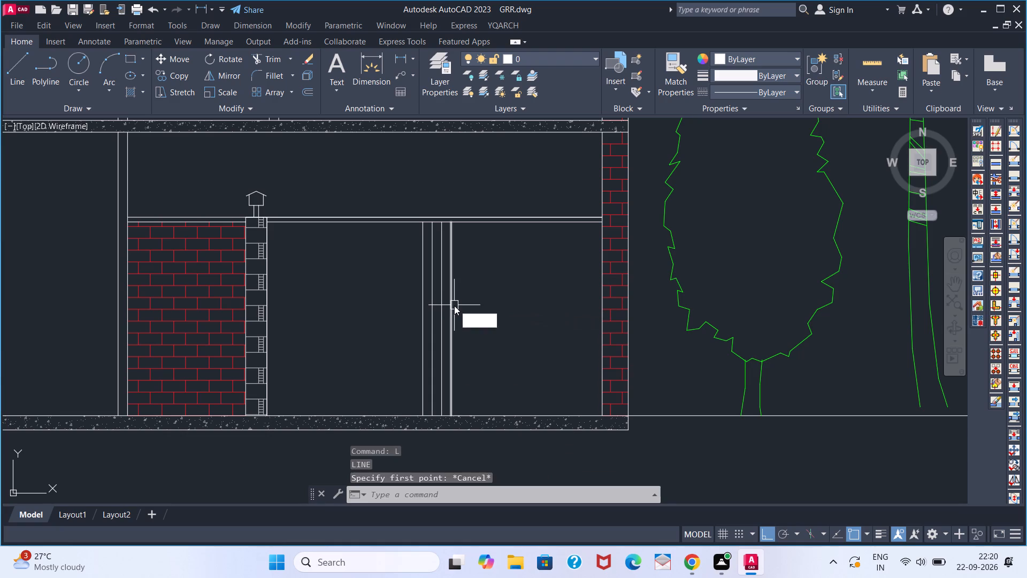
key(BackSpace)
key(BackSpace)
Offset each of the two outermost vertical lines in the ground-floor opening by 1 inch to both sides.
key(o)
key(Return)
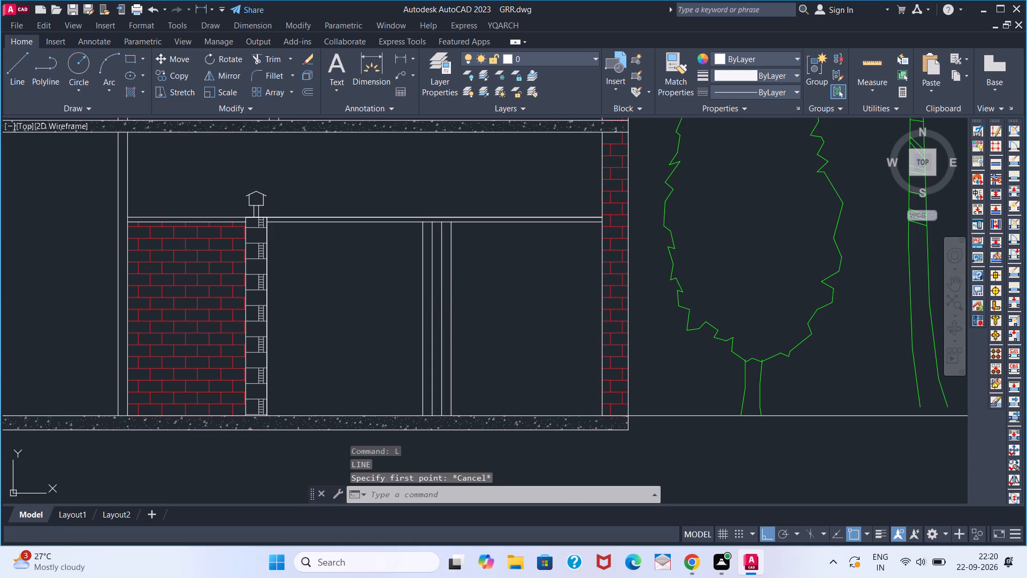
key(1)
key(Return)
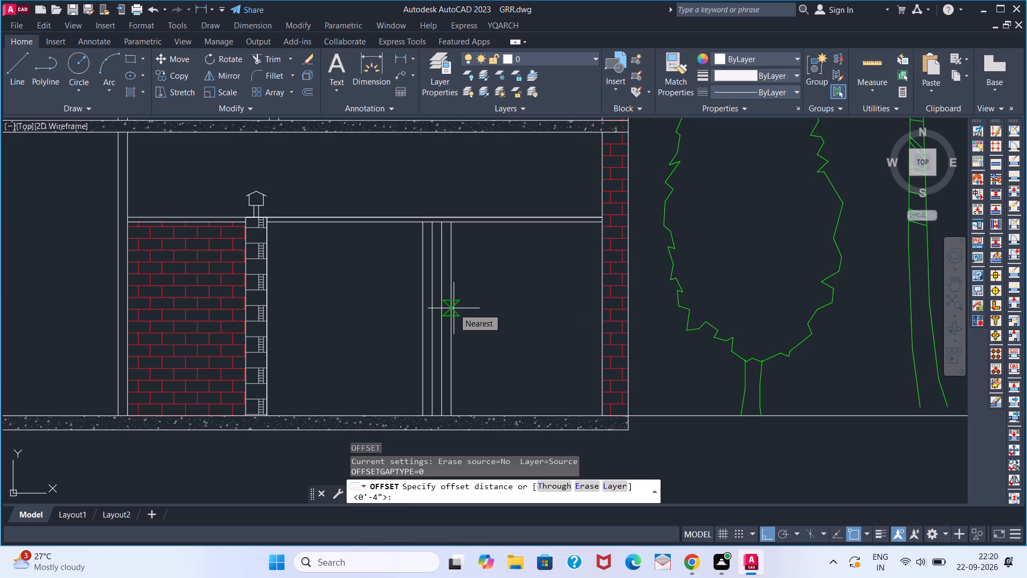
drag(453, 309, 472, 309)
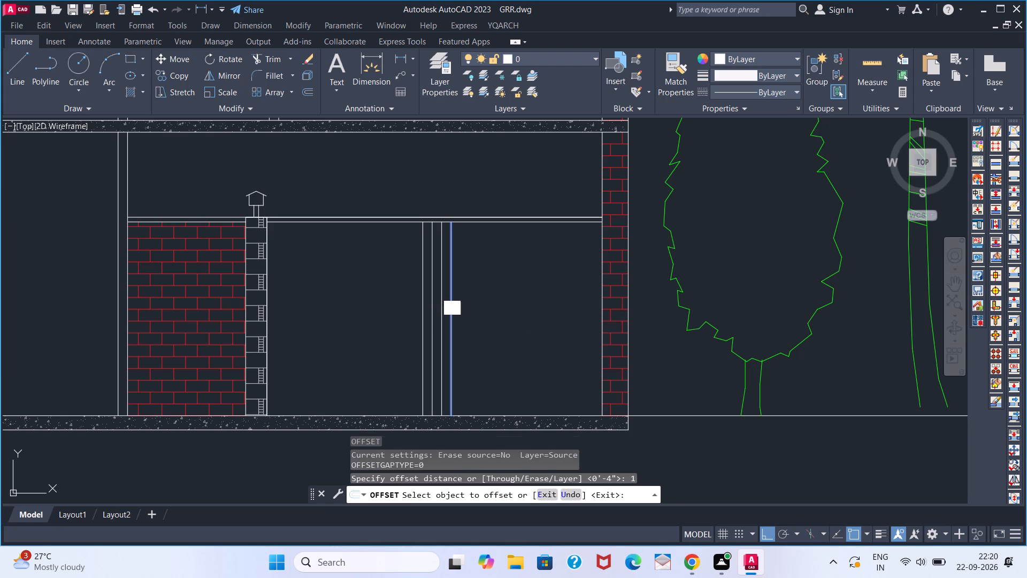
click(545, 306)
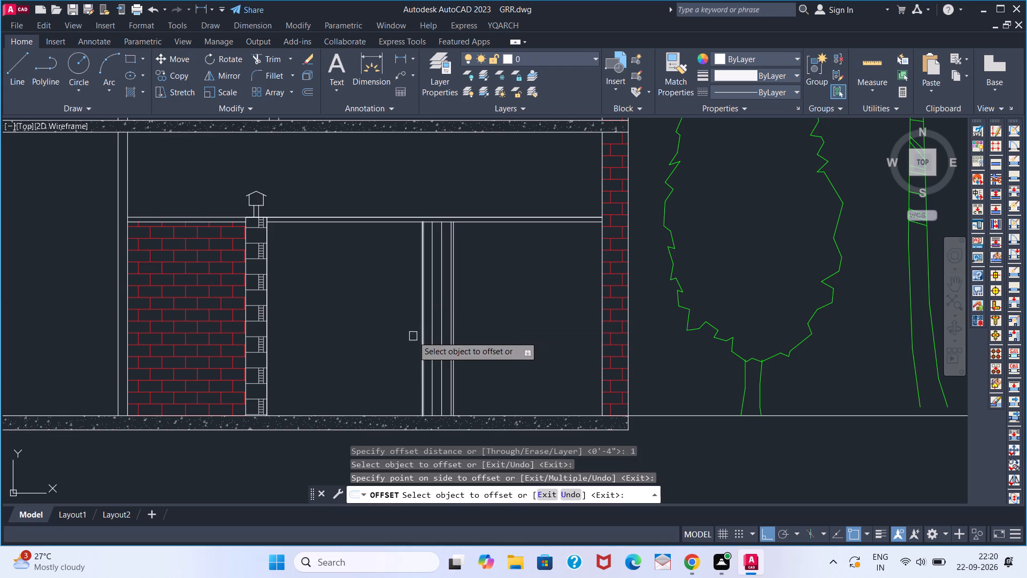
scroll(466, 324, up, 2)
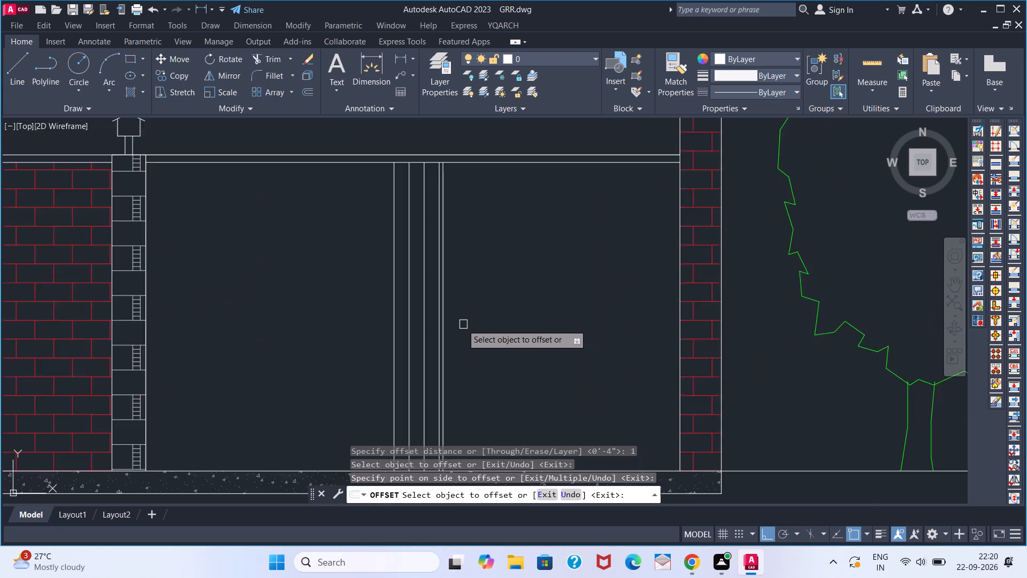
click(423, 340)
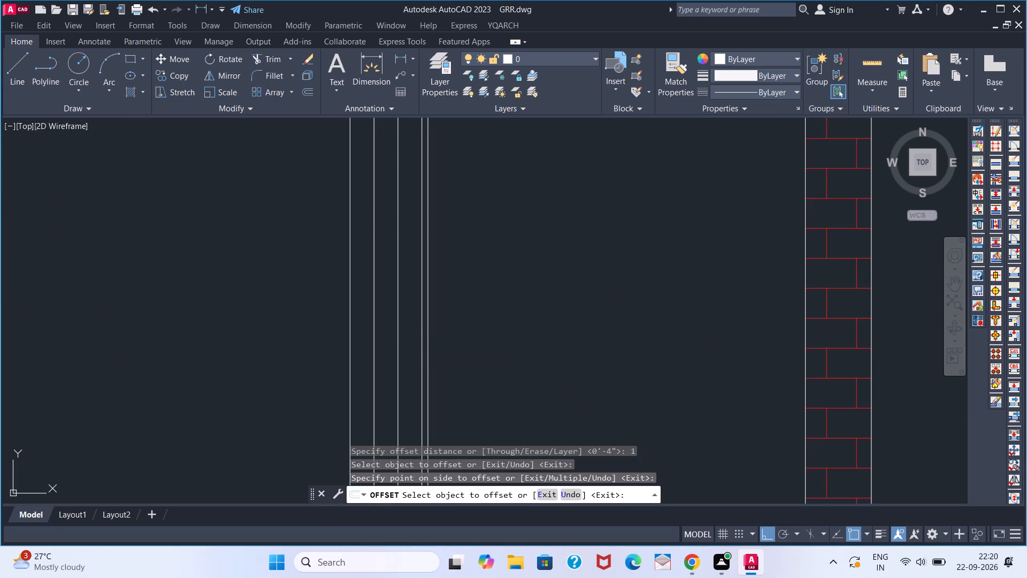
click(375, 344)
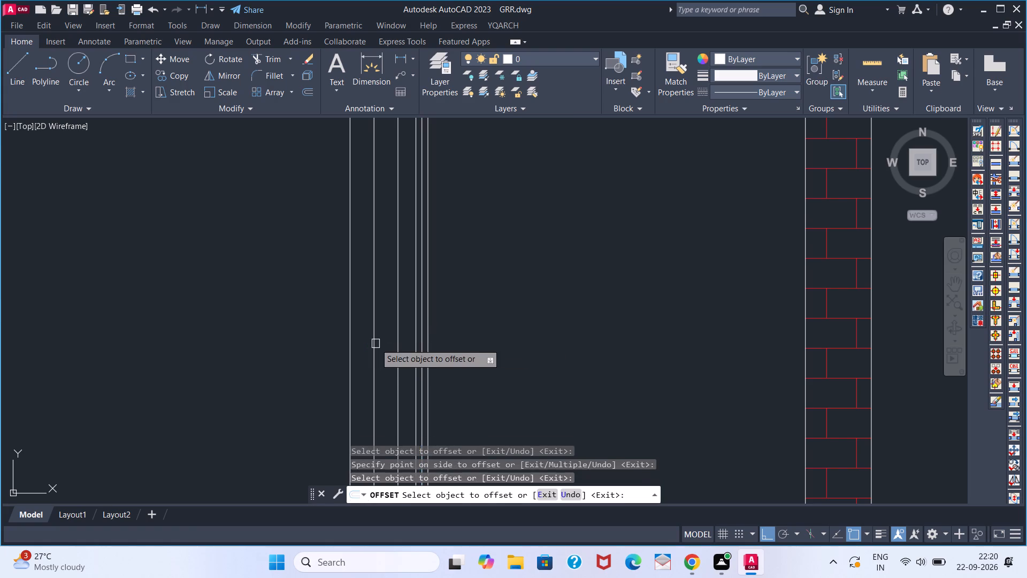
click(354, 346)
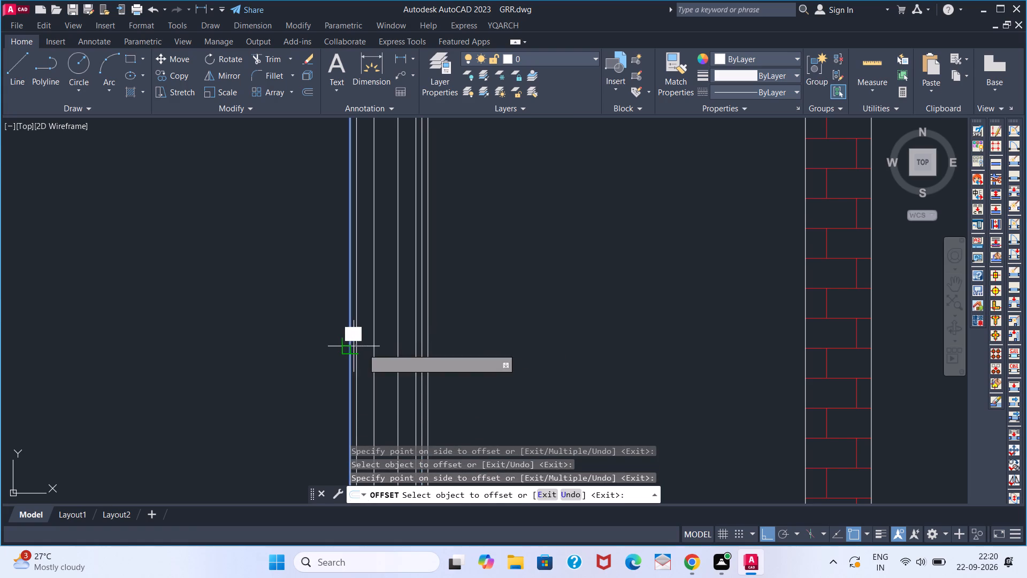
click(408, 355)
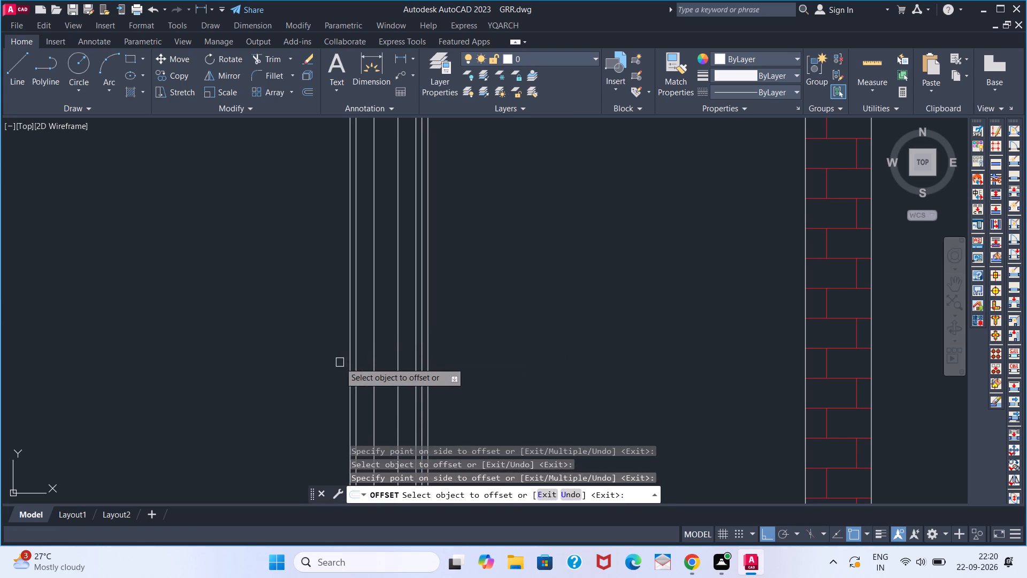
click(347, 364)
click(264, 367)
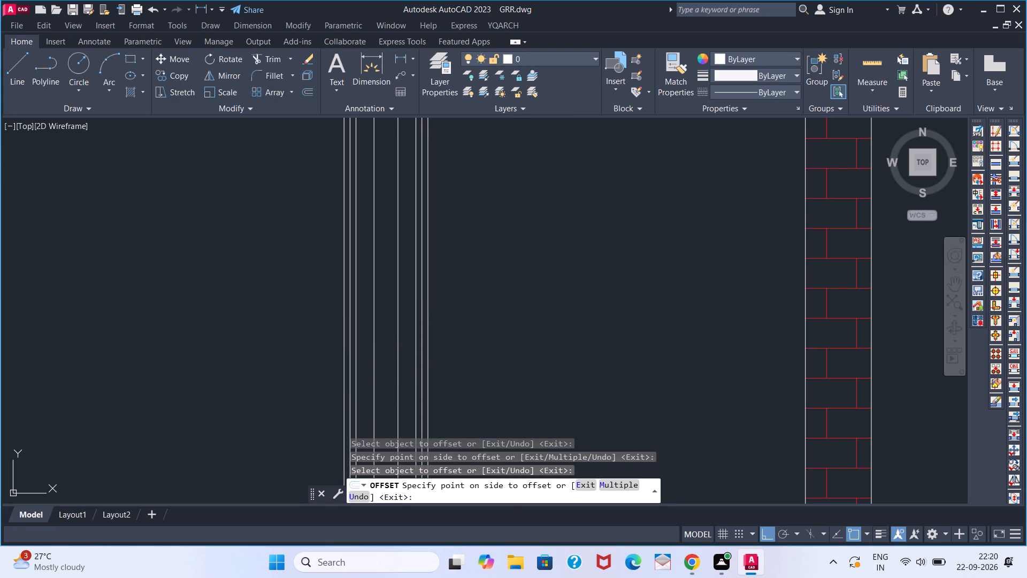
key(space)
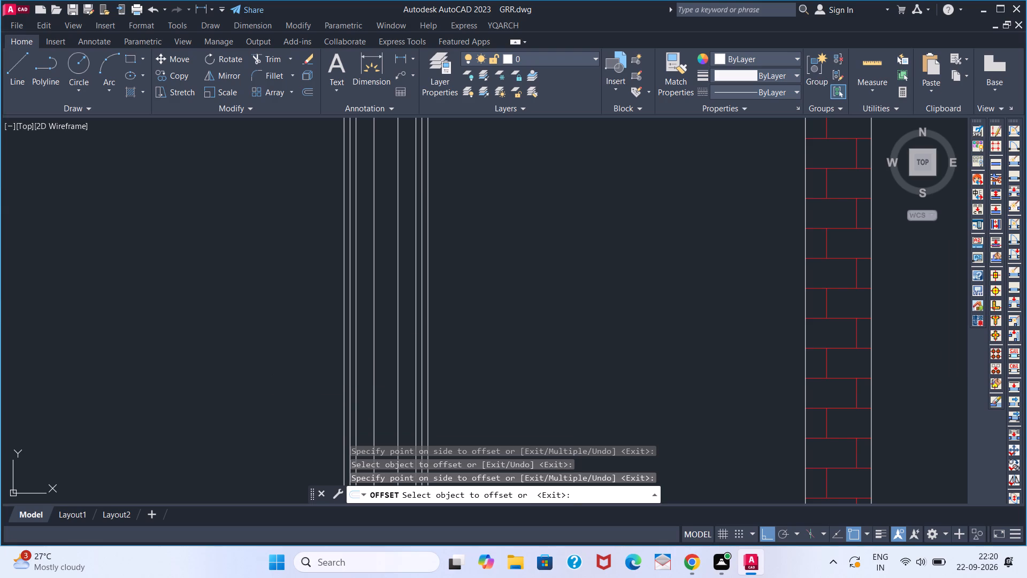
Delete the middle line from each of the two outer groups of three closely spaced vertical lines.
click(351, 339)
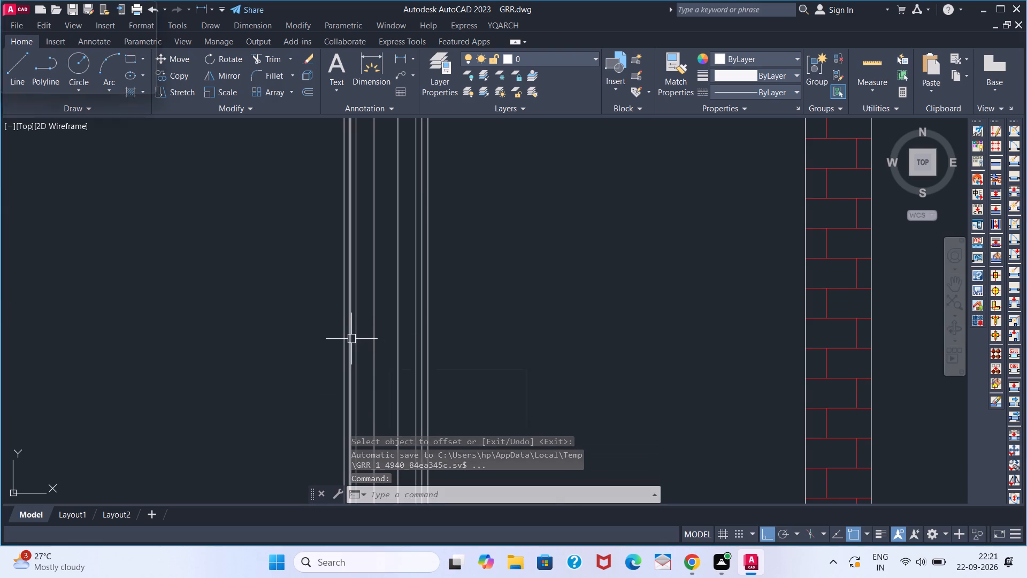
key(space)
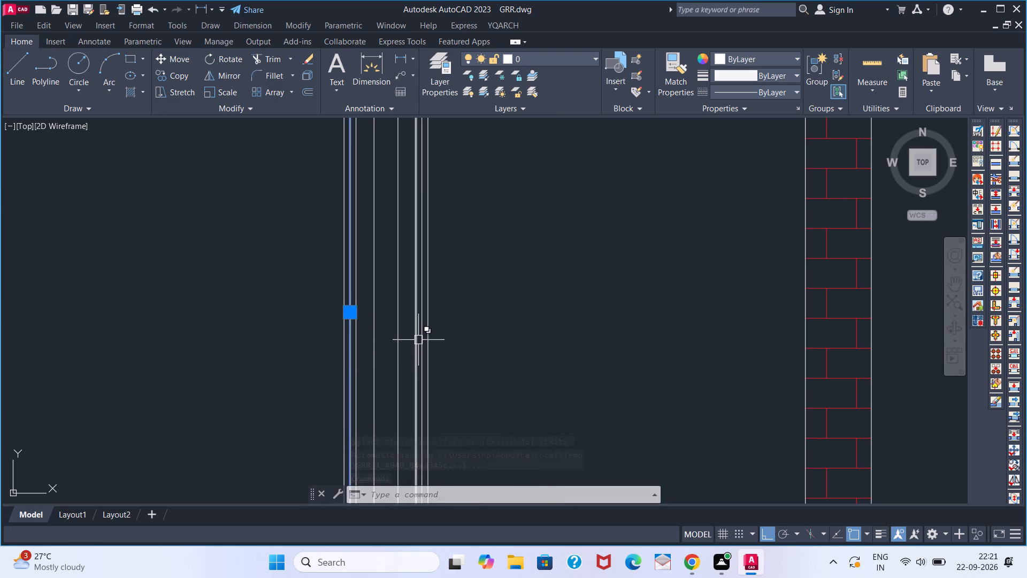
click(420, 341)
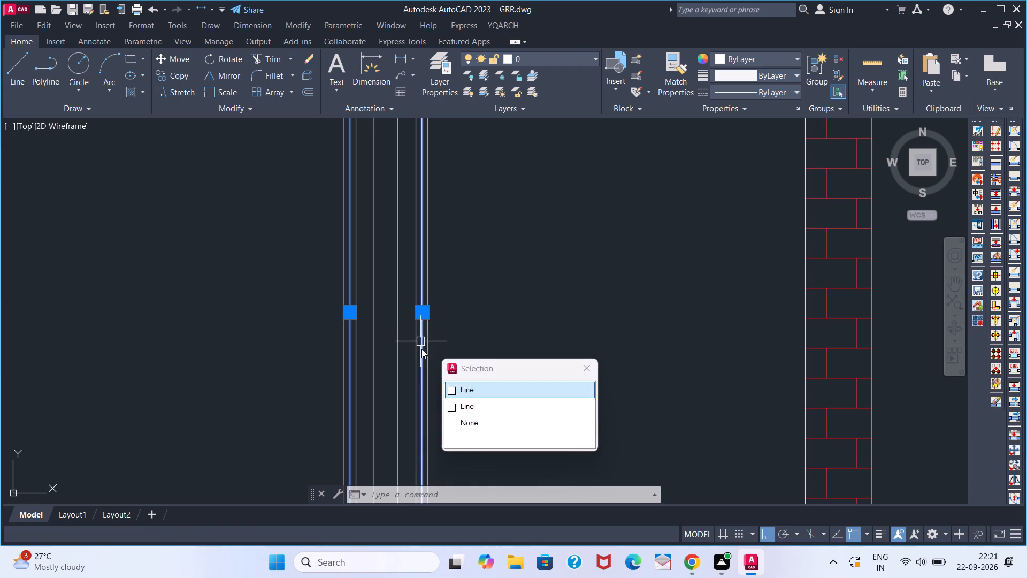
key(Delete)
key(Delete)
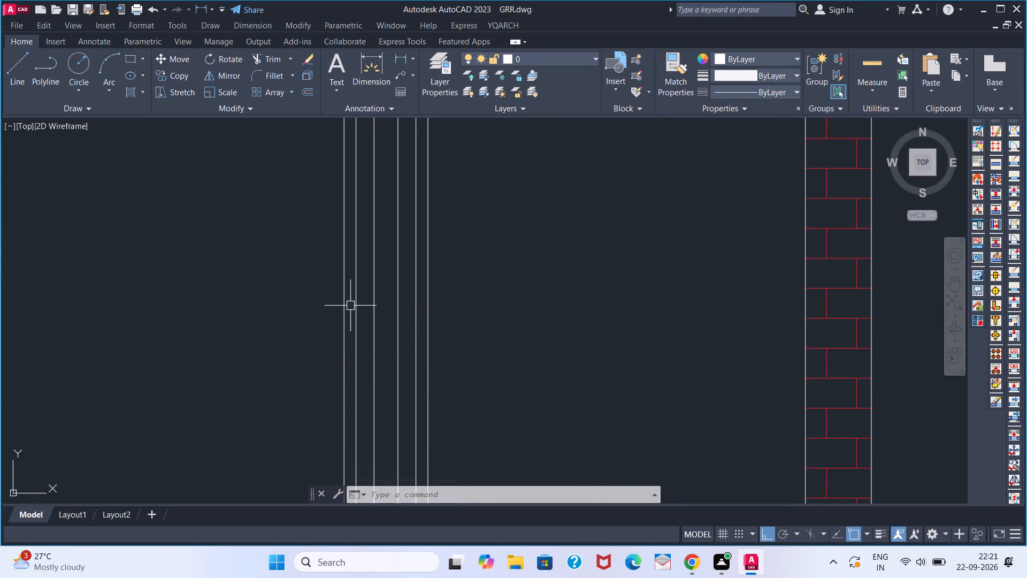
Draw a 2-inch horizontal line at mid-height across the left narrow strip, joining its two vertical lines.
scroll(351, 334, down, 3)
key(l)
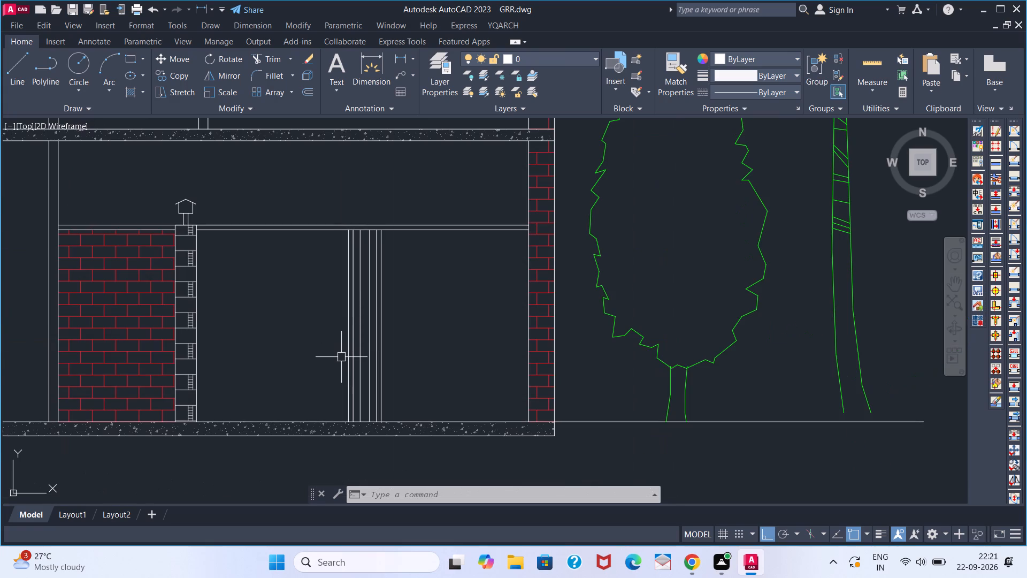
key(Return)
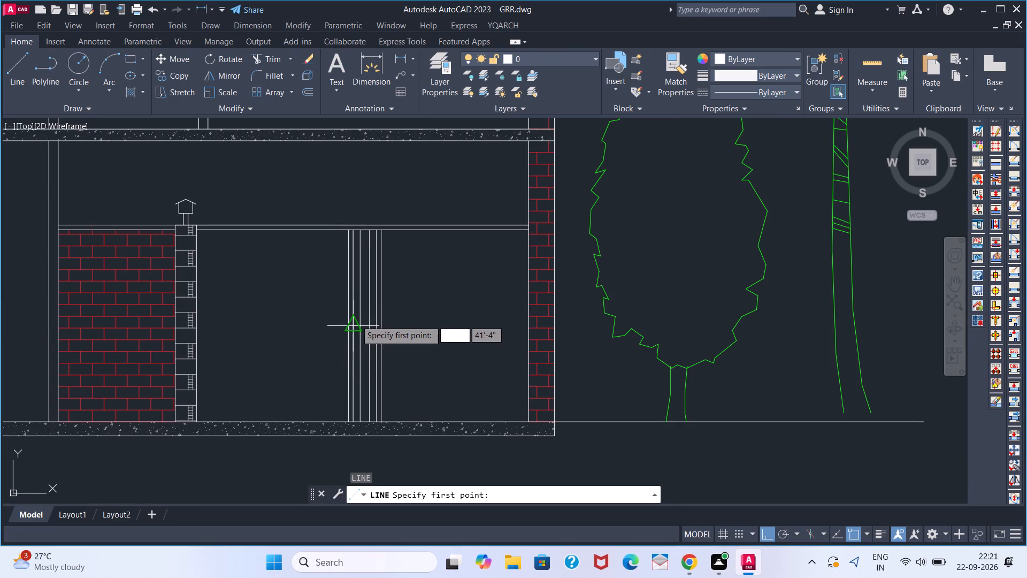
click(356, 320)
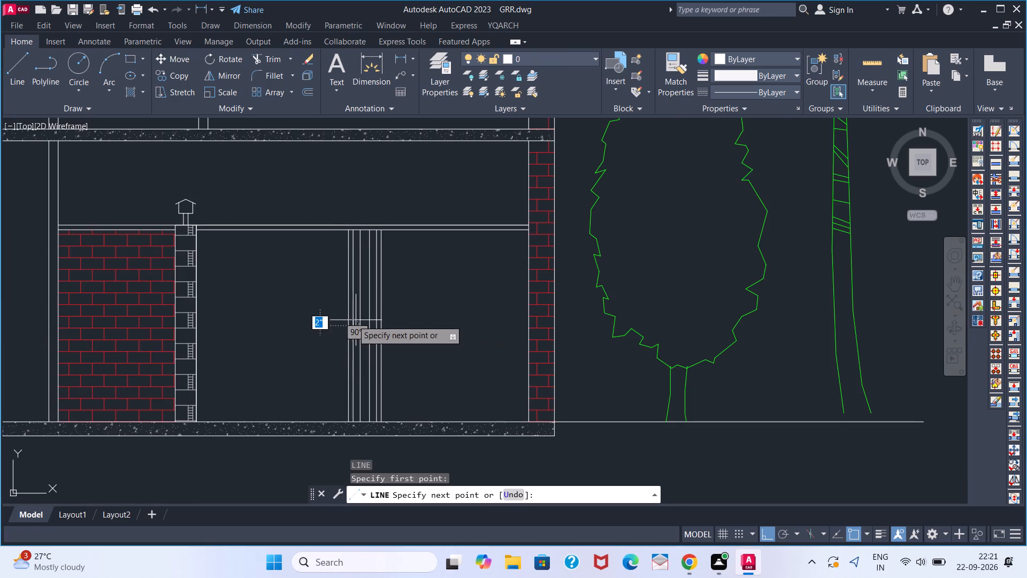
scroll(349, 321, up, 15)
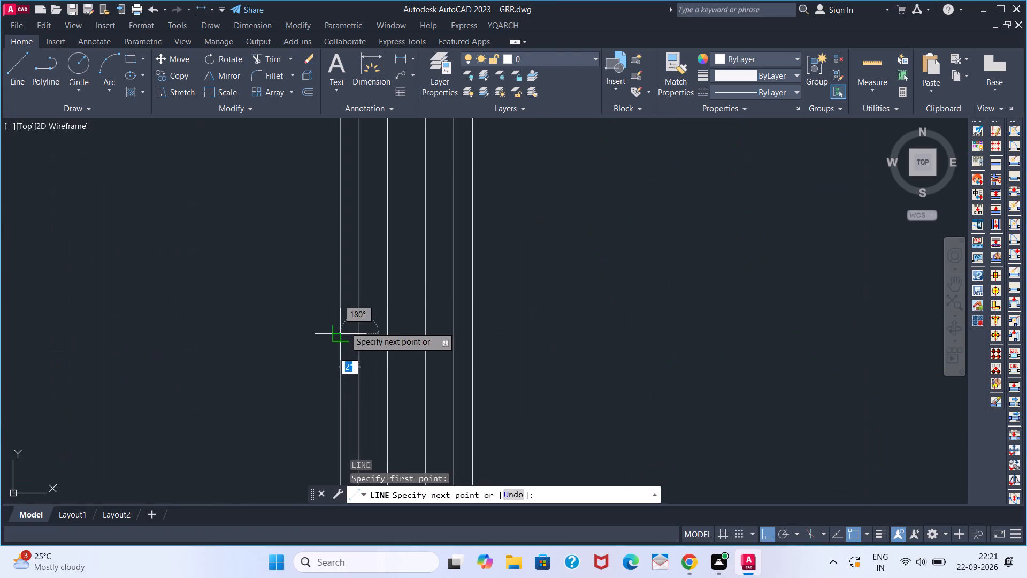
scroll(345, 327, up, 2)
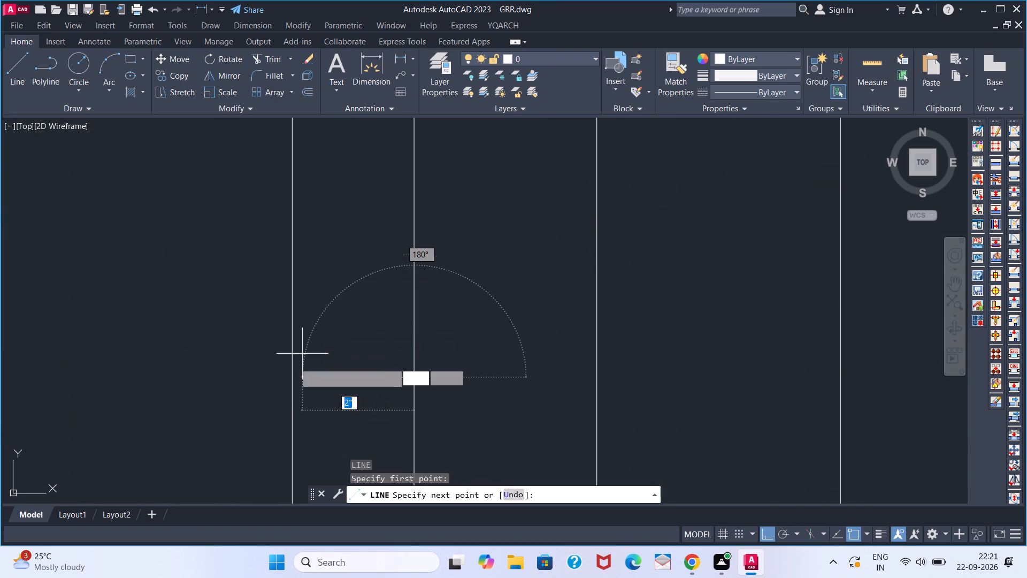
click(289, 382)
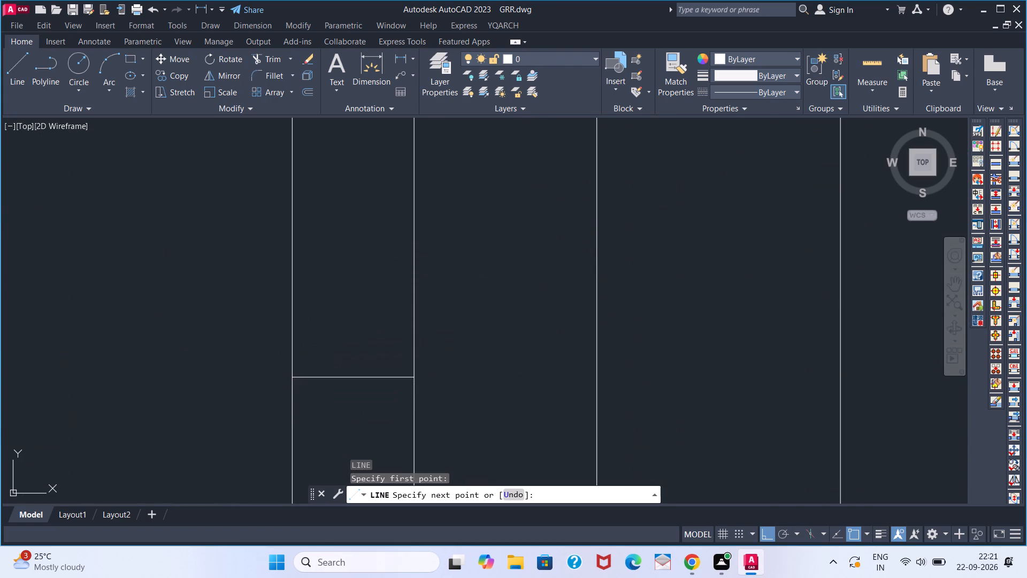
key(space)
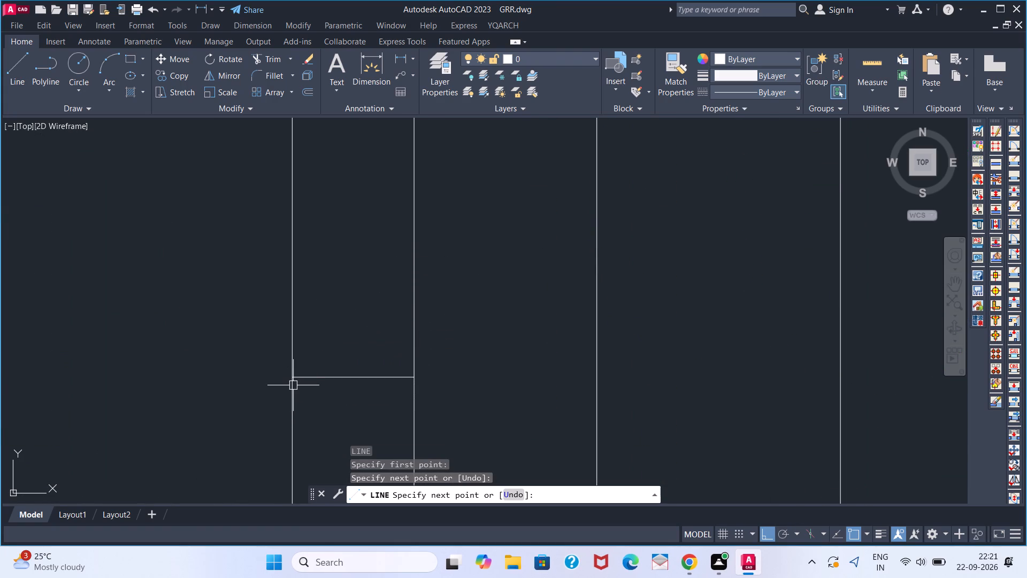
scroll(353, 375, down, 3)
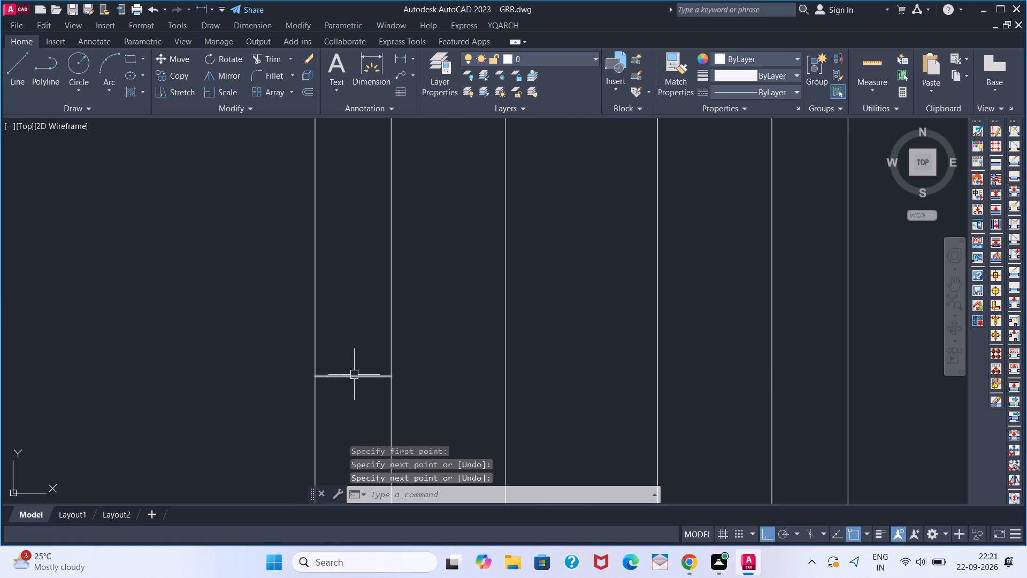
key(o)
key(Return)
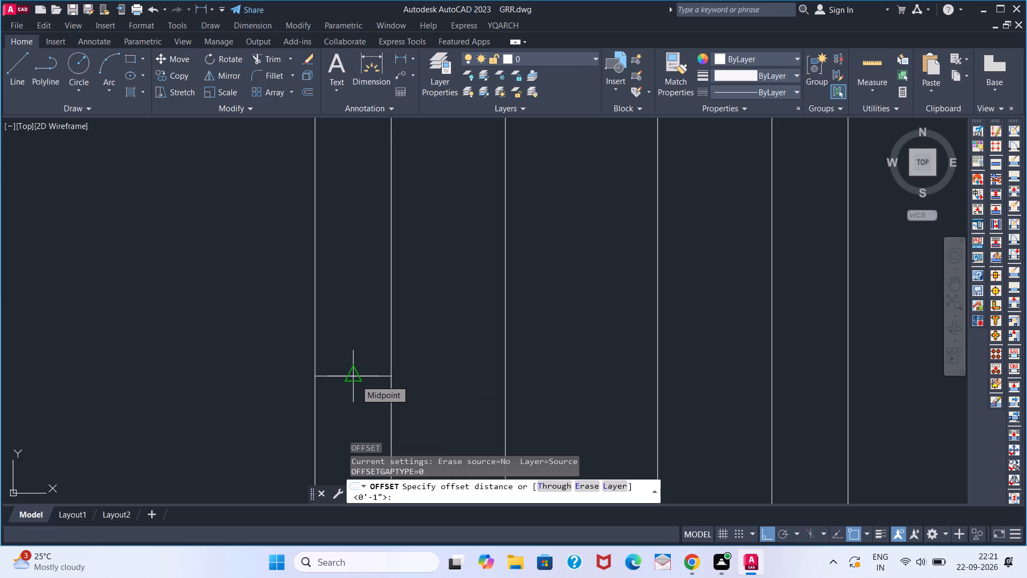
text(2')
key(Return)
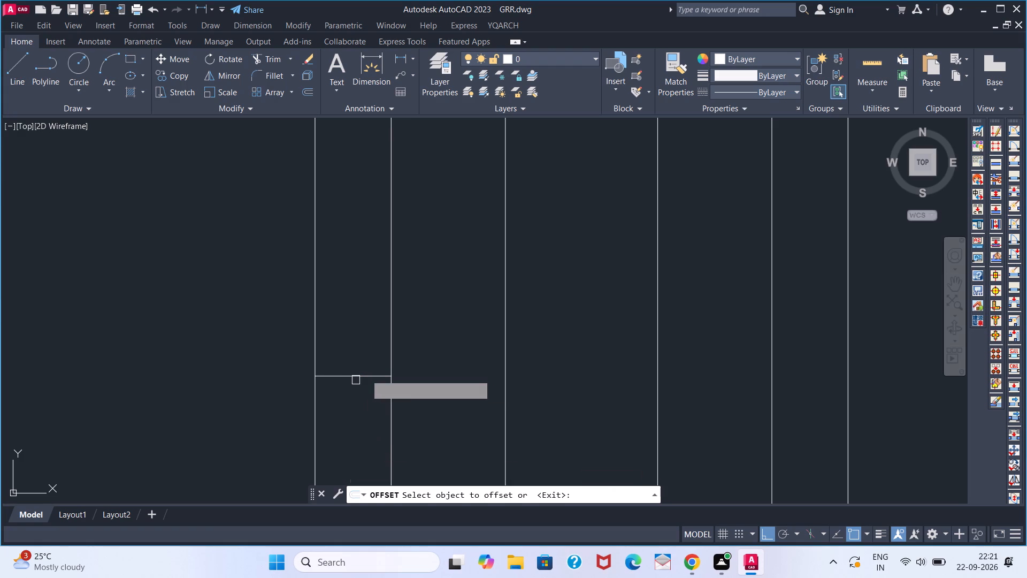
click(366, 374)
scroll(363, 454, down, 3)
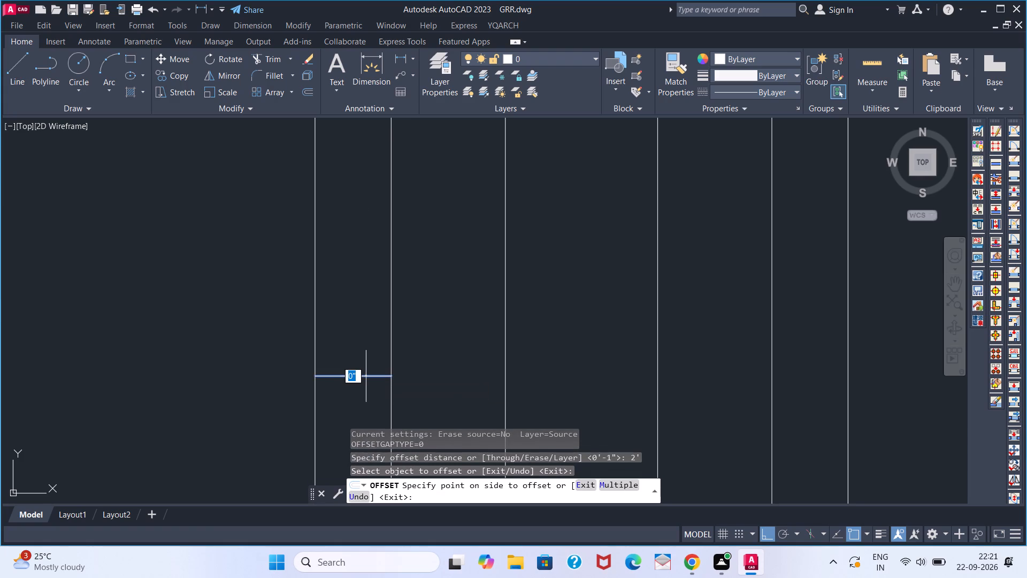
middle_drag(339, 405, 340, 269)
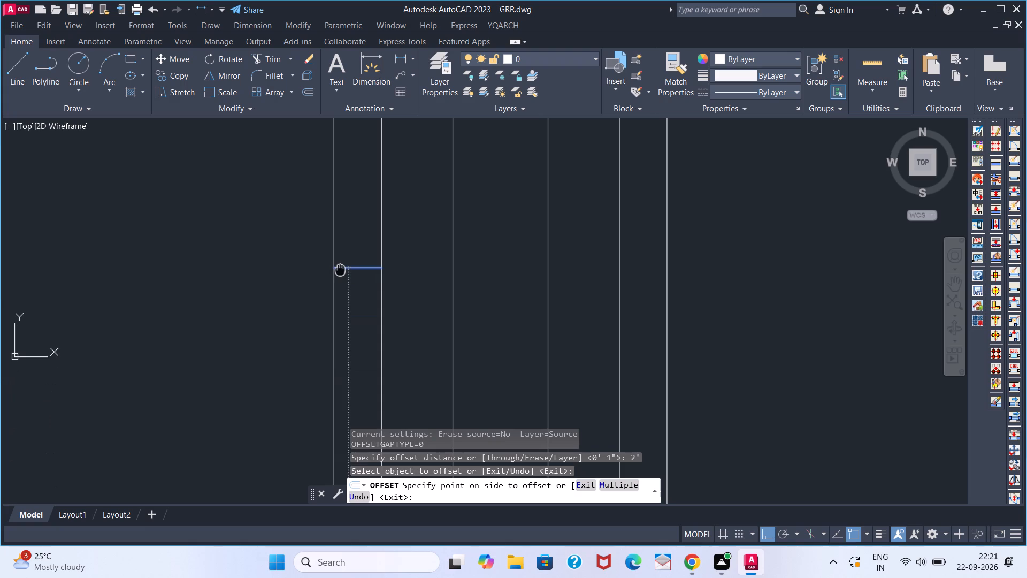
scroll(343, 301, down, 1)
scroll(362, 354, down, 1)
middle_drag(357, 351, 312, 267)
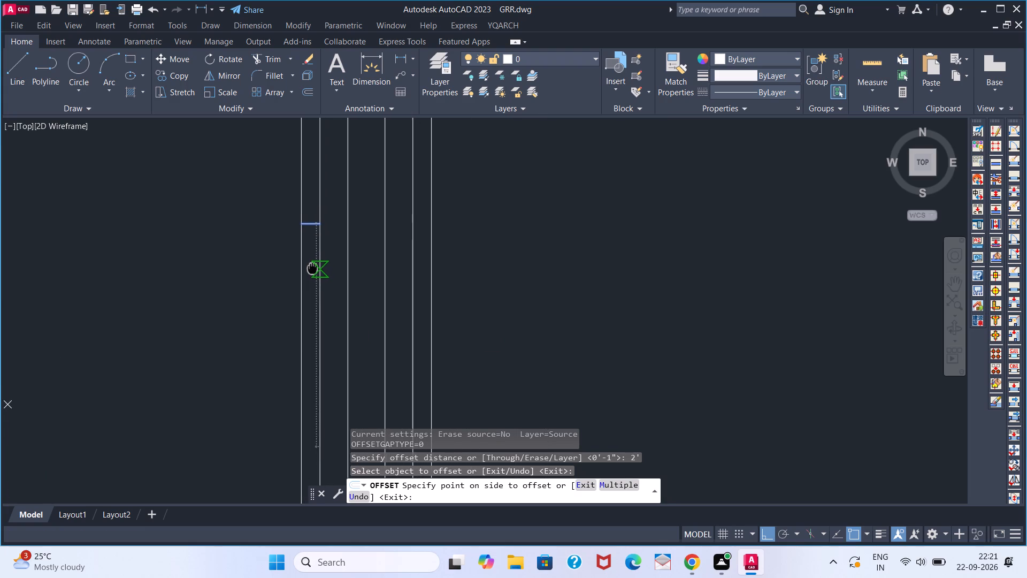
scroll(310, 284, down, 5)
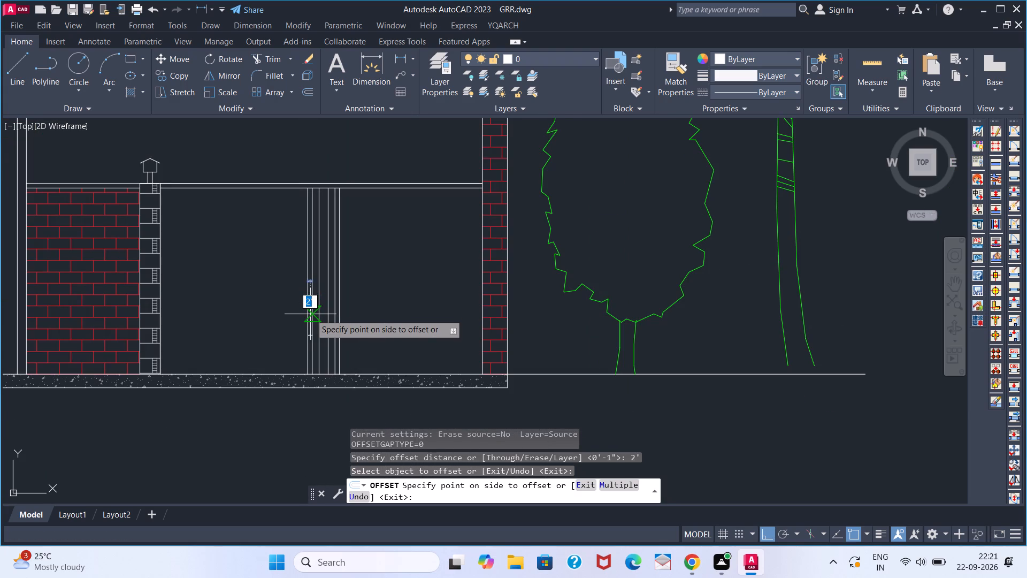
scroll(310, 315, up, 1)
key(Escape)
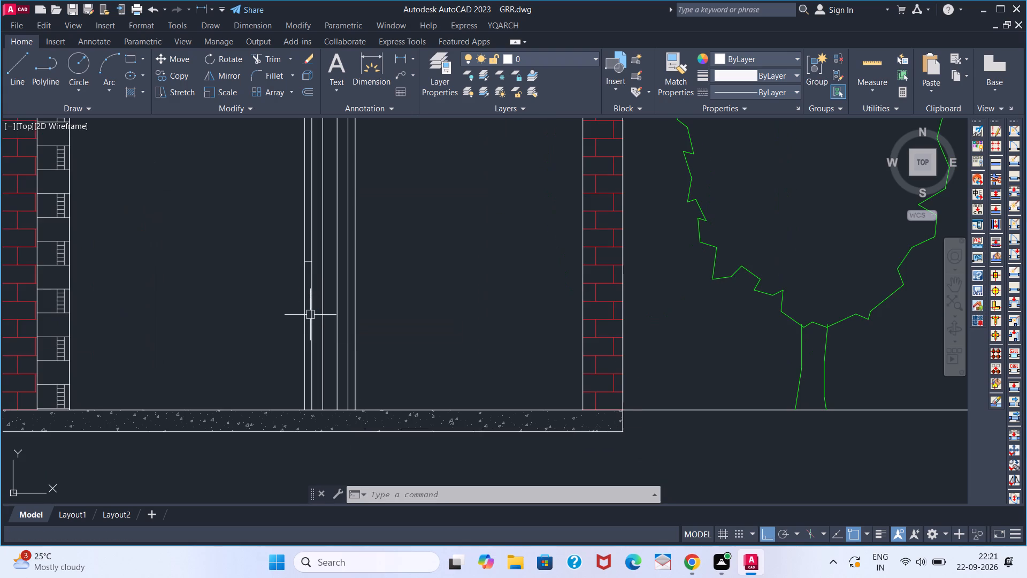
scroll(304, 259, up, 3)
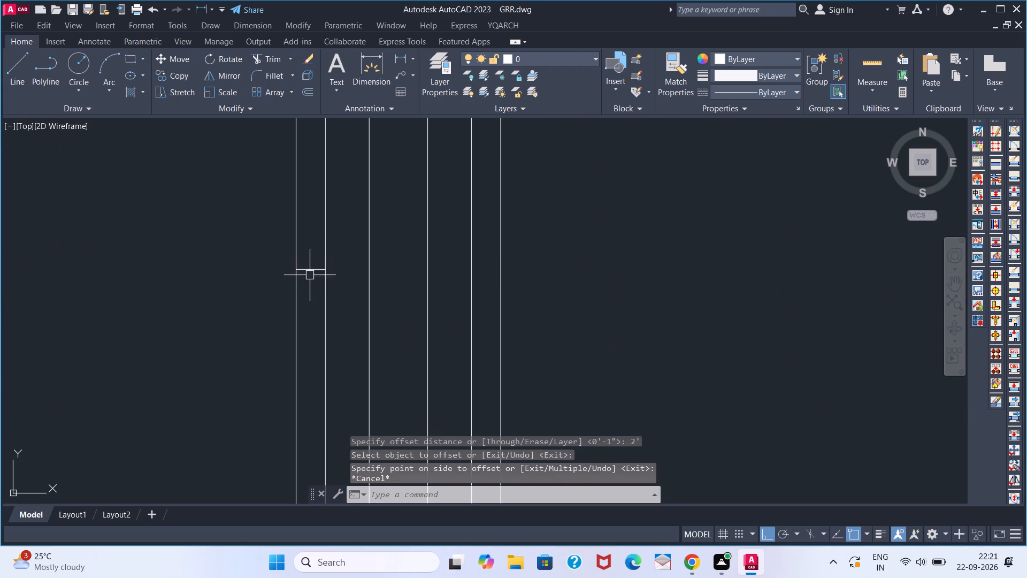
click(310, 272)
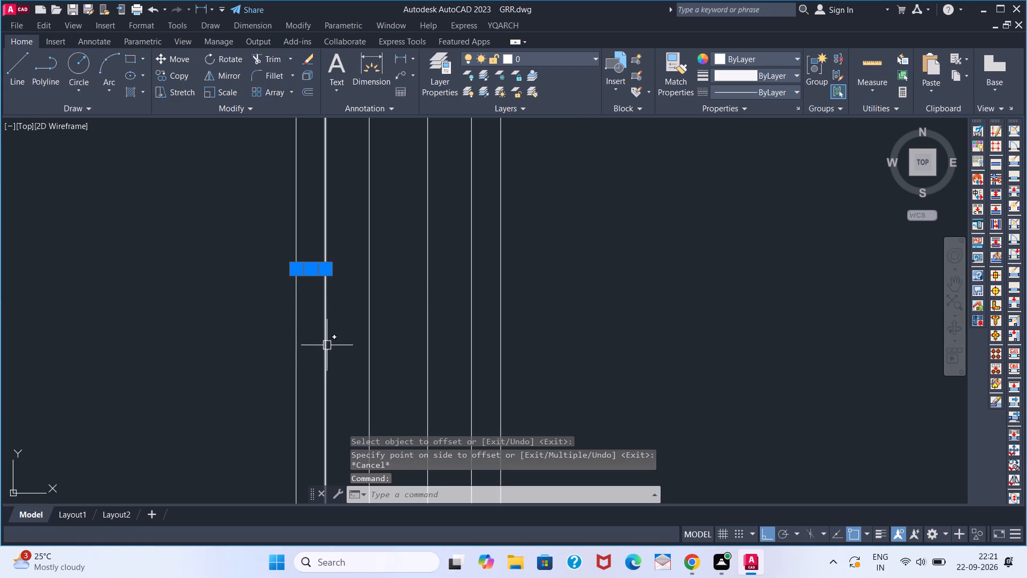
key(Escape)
Offset the short horizontal line in the left narrow strip by 1 foot, once downward and once upward.
key(i)
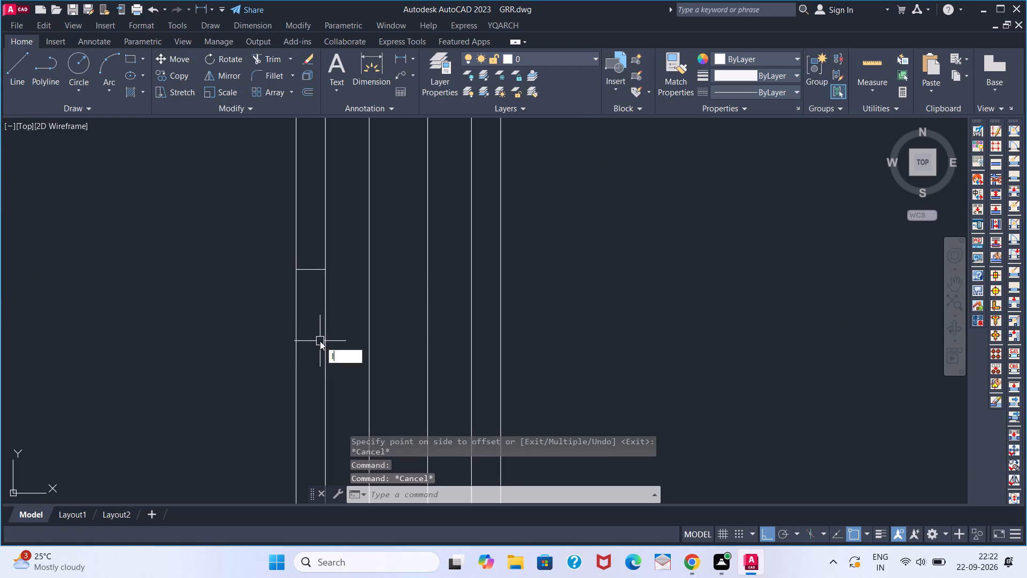
key(BackSpace)
key(o)
key(Return)
text(1')
key(Return)
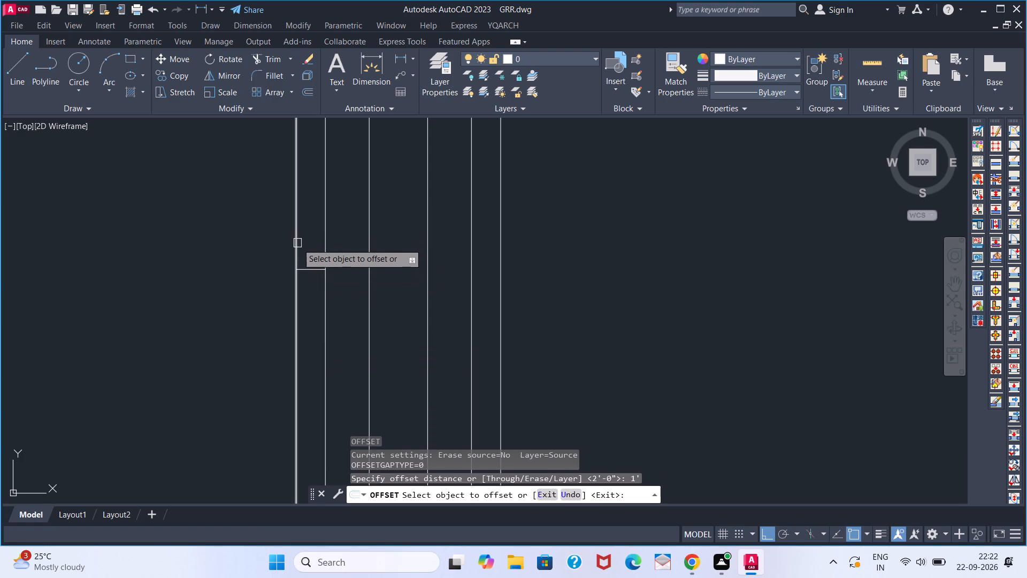
click(319, 272)
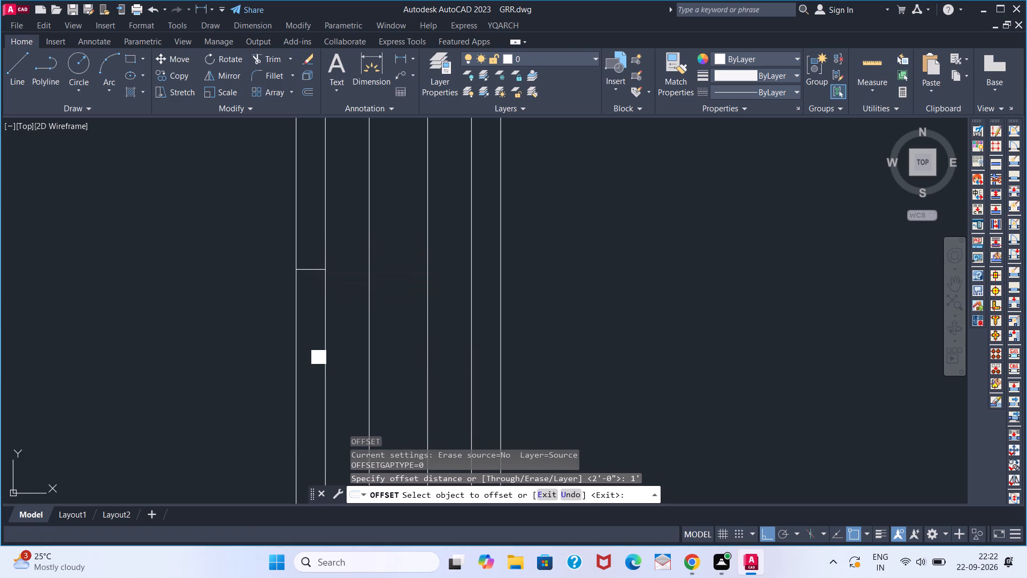
click(309, 358)
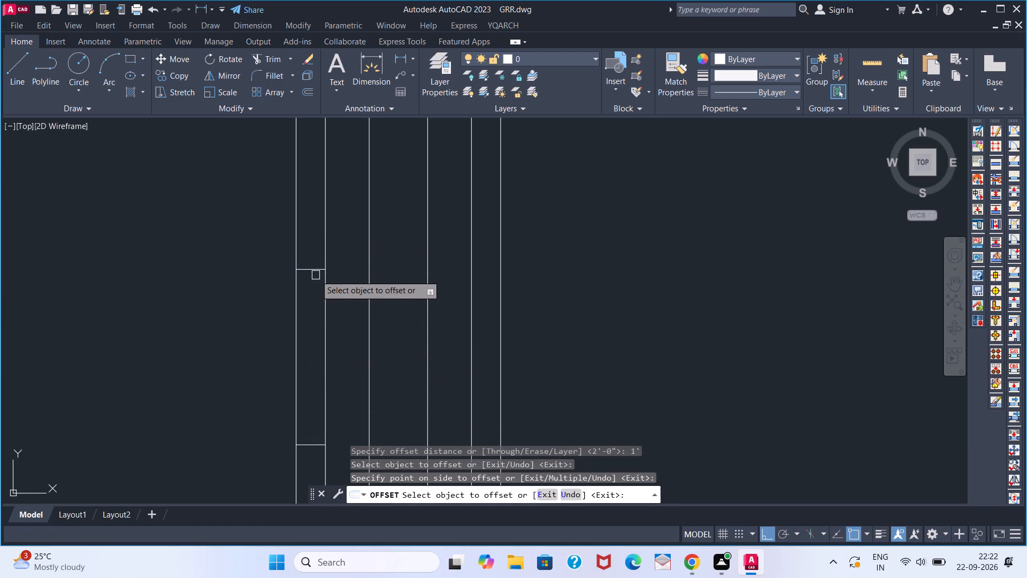
click(317, 266)
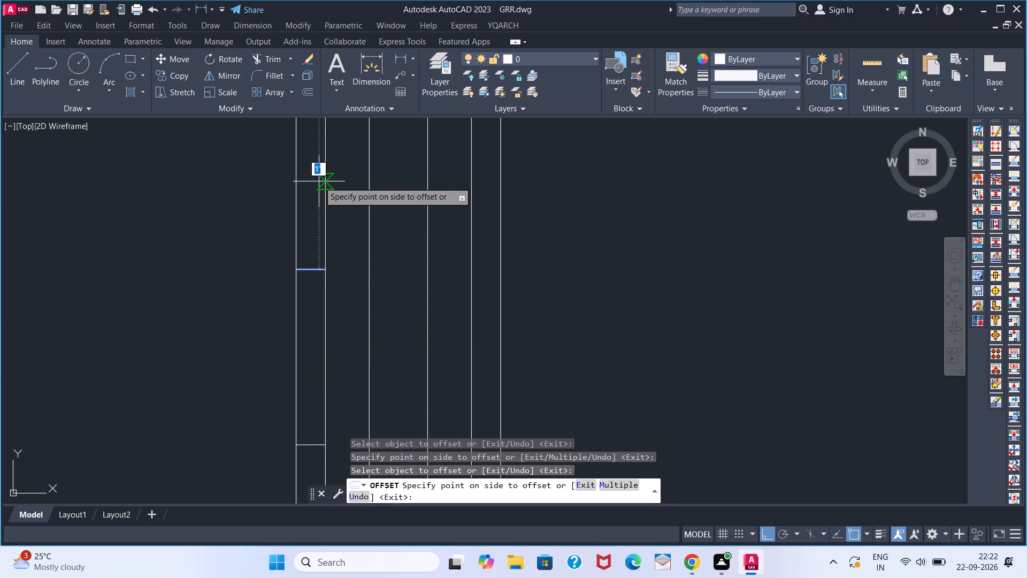
click(319, 179)
scroll(326, 260, down, 2)
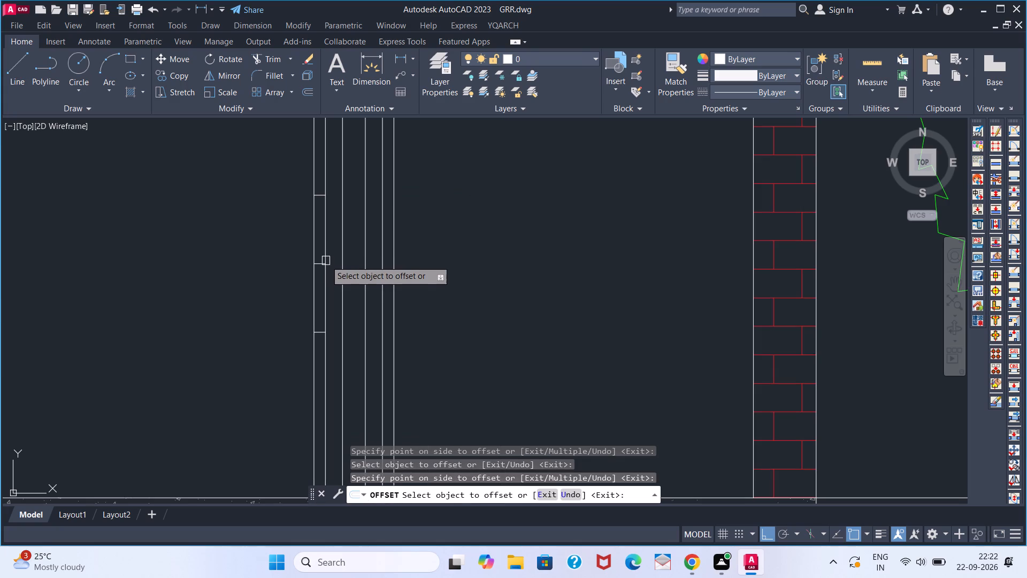
key(Escape)
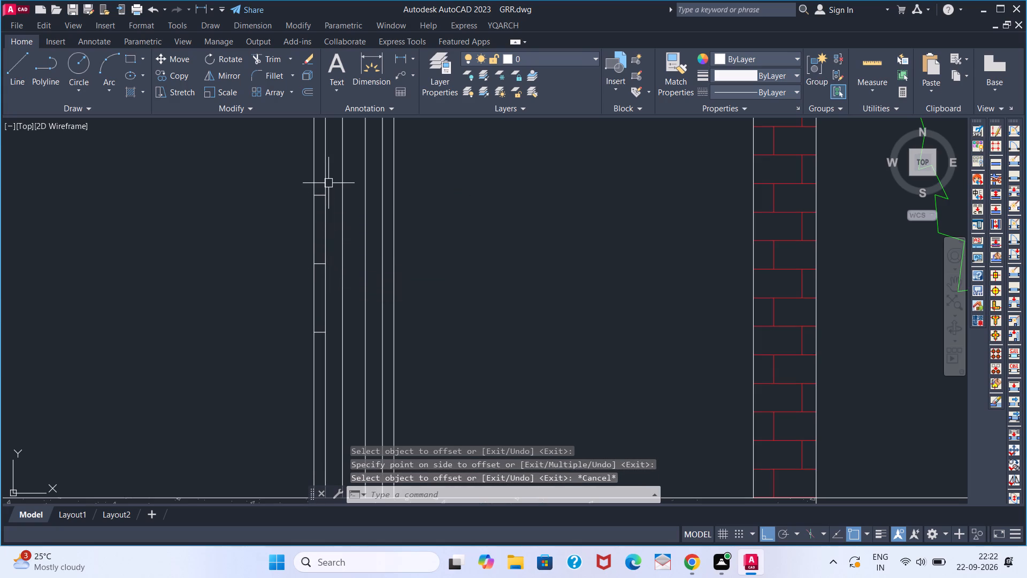
Trim the left strip's vertical lines above and below the offset lines and remove the middle horizontal line, leaving a closed narrow rectangle.
text(TR)
key(space)
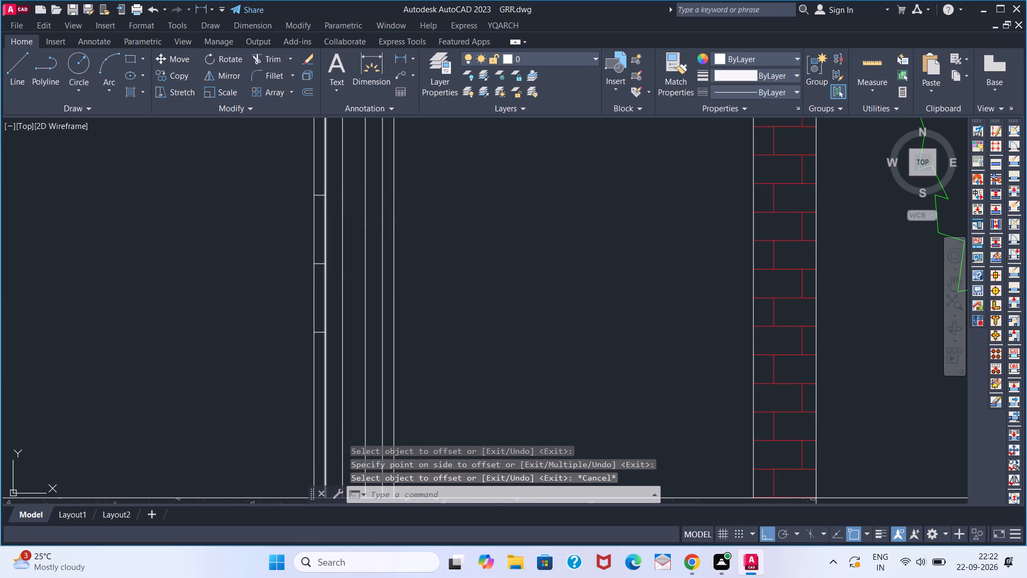
click(326, 181)
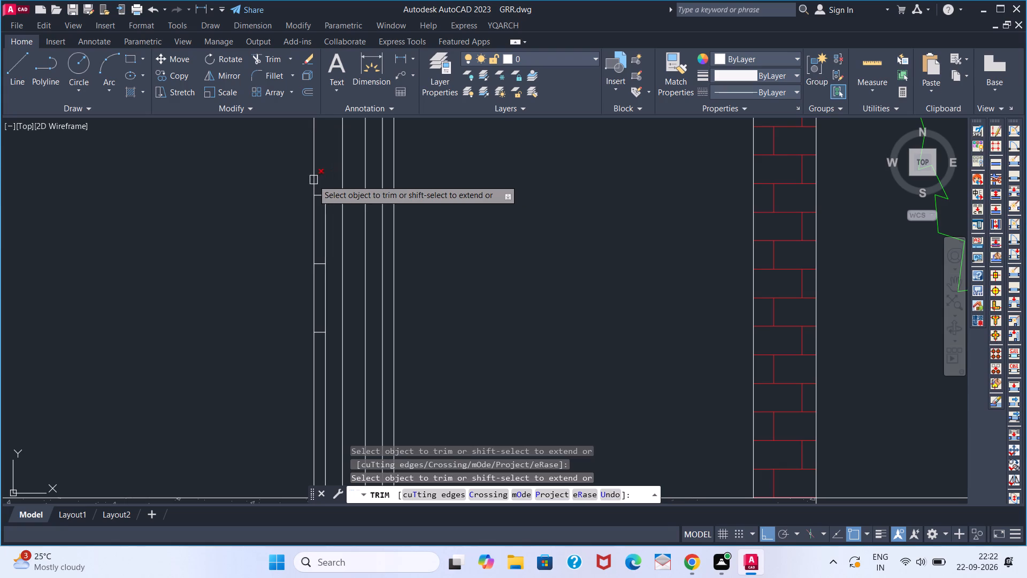
click(313, 180)
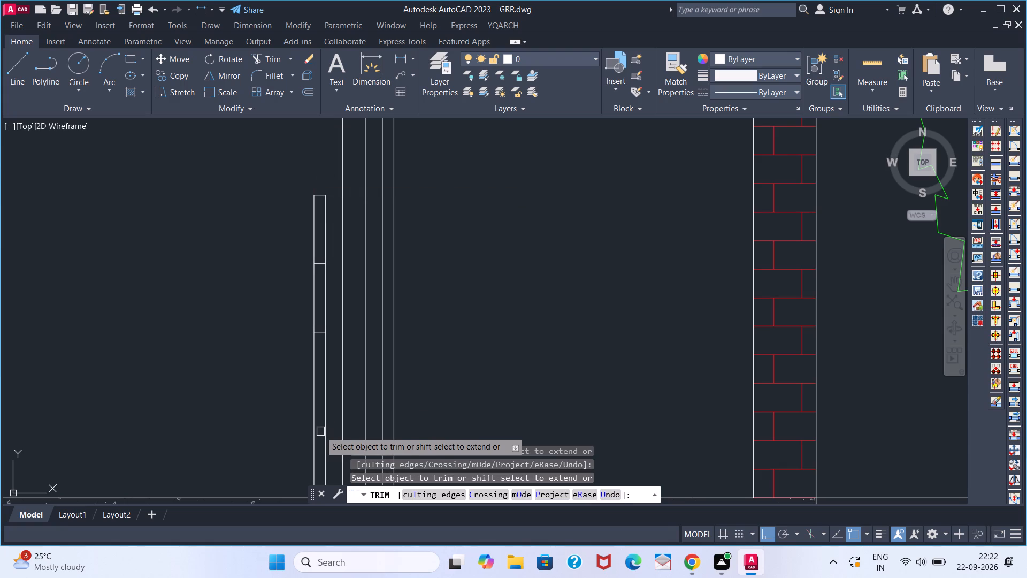
click(313, 424)
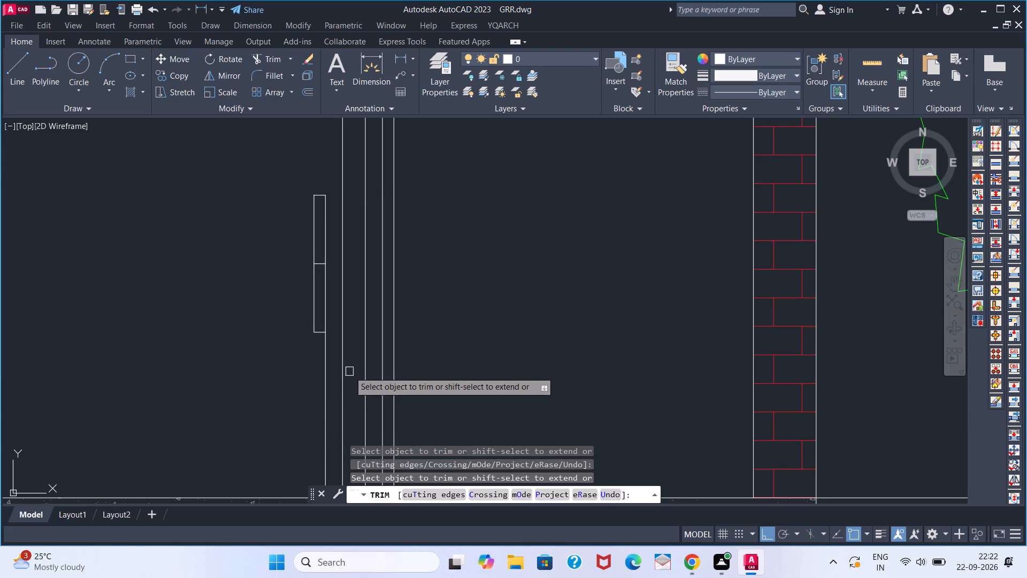
click(330, 382)
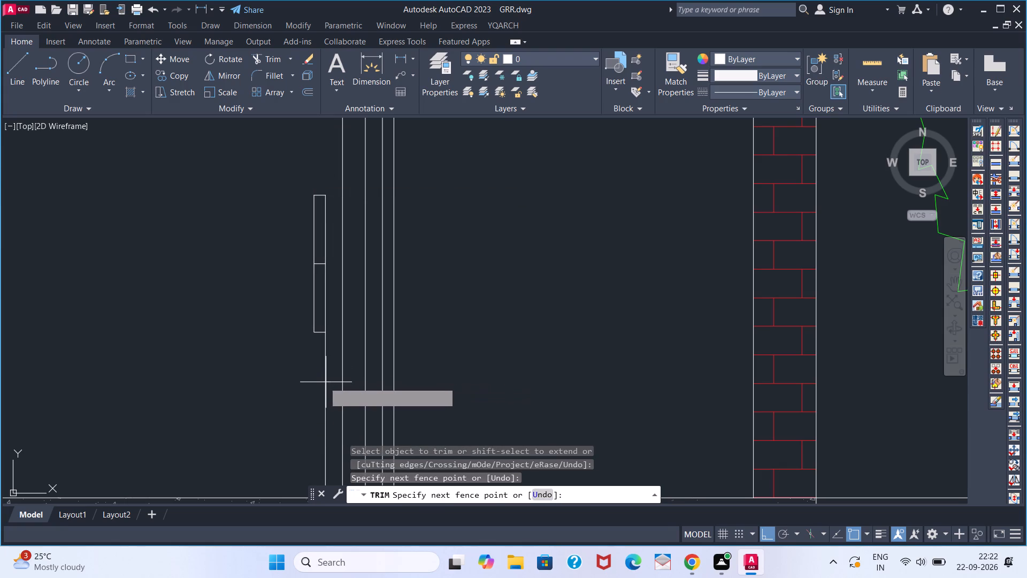
click(318, 381)
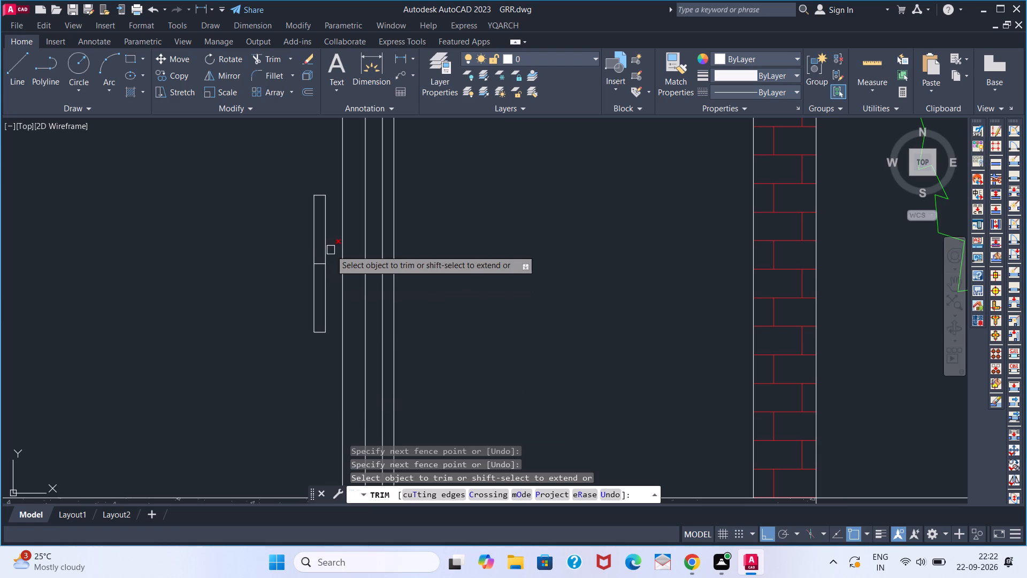
scroll(316, 254, up, 3)
click(324, 279)
key(space)
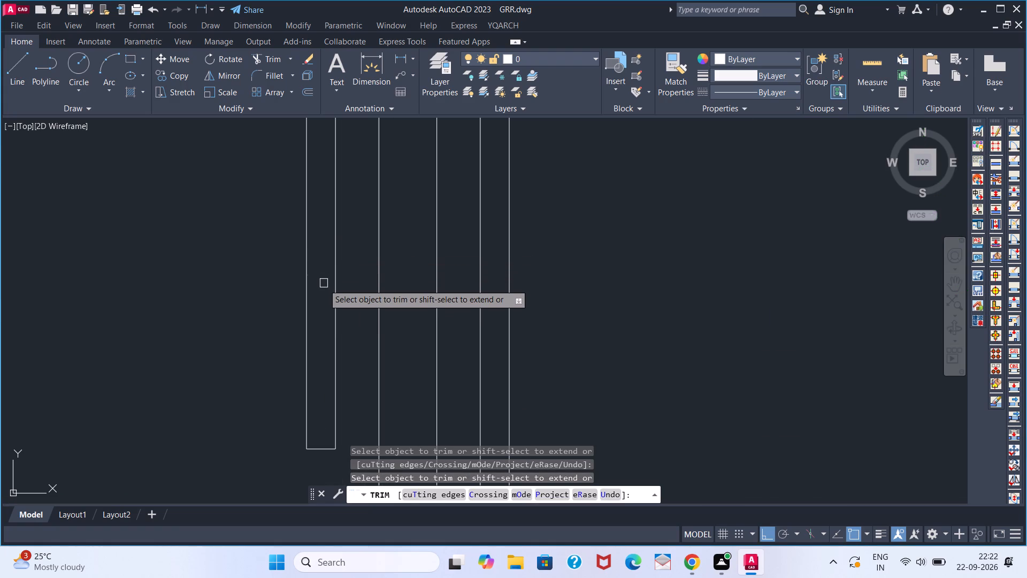
Group the four lines of the narrow rectangle in the ground-floor opening into one object.
scroll(324, 290, down, 5)
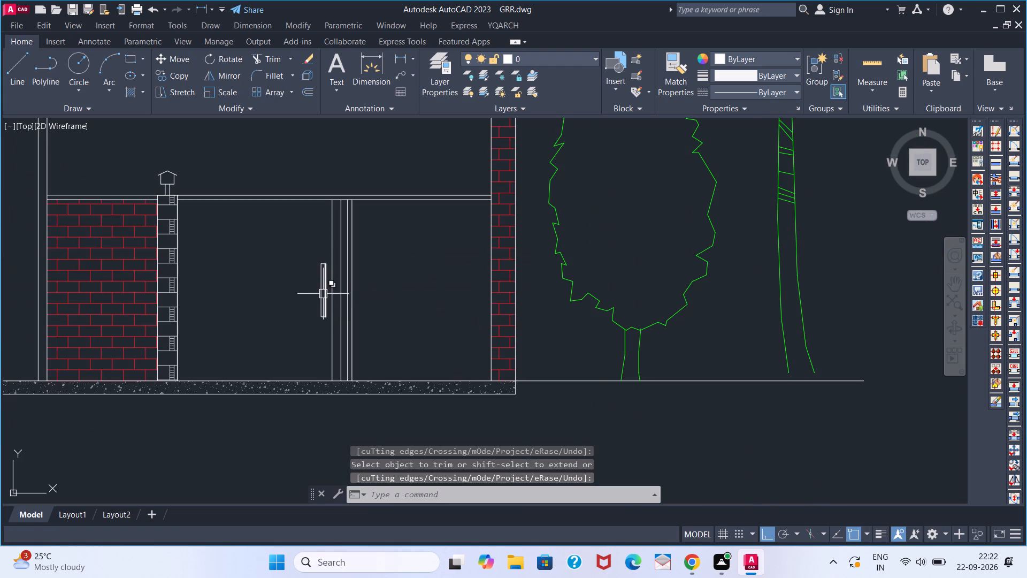
scroll(323, 295, up, 3)
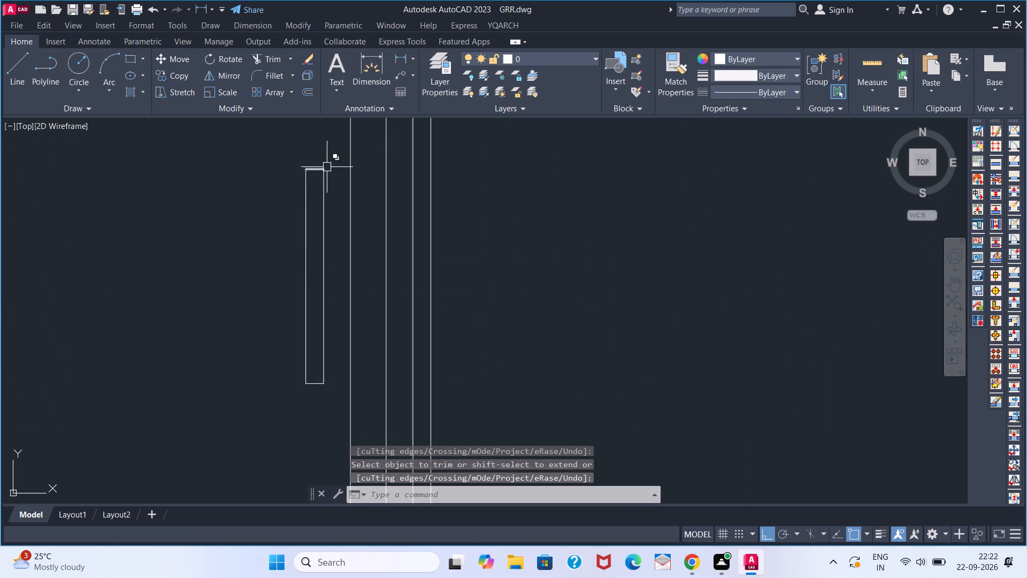
click(328, 164)
scroll(311, 247, down, 2)
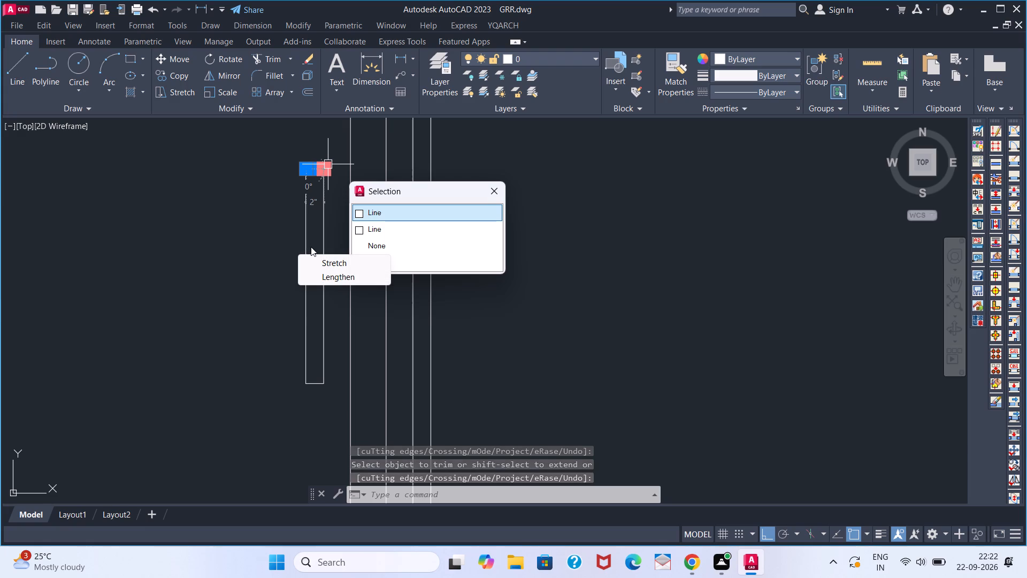
key(Escape)
scroll(298, 276, down, 2)
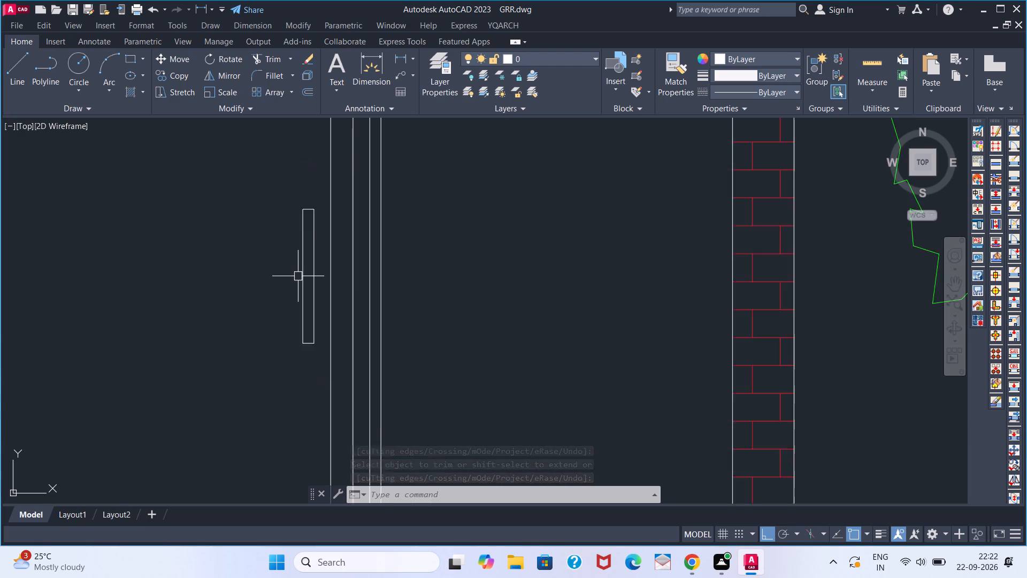
scroll(303, 253, up, 3)
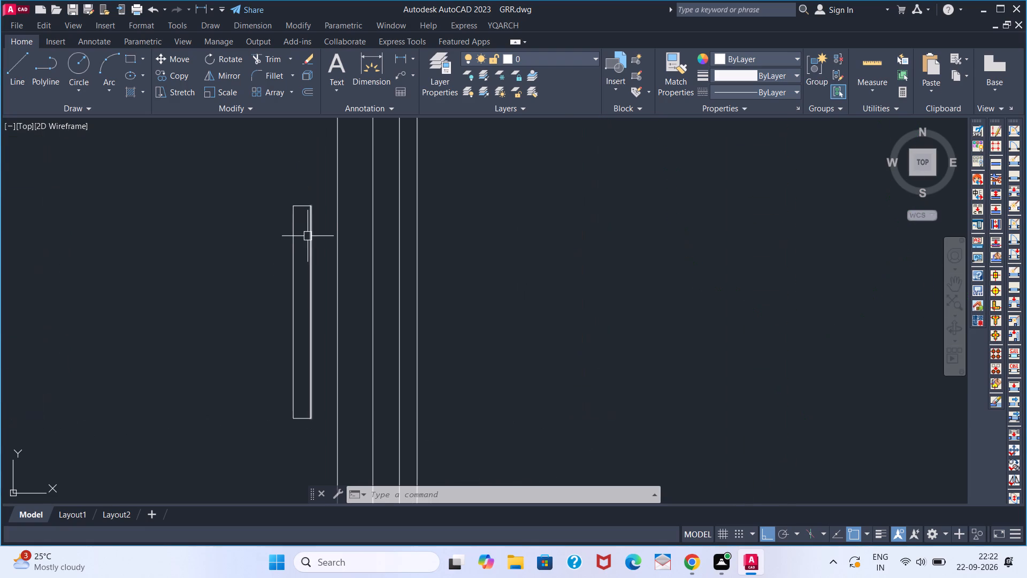
click(319, 199)
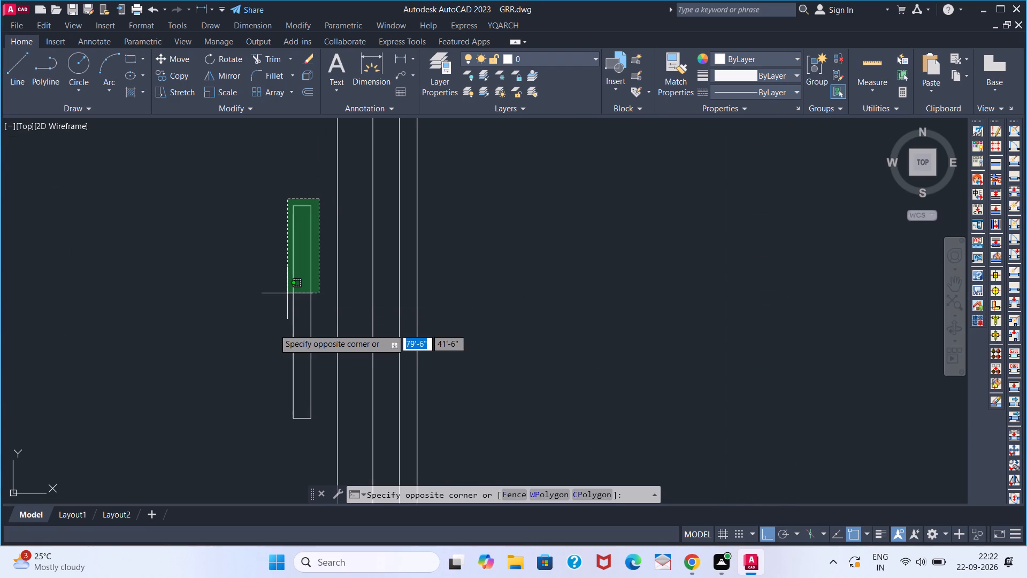
click(268, 430)
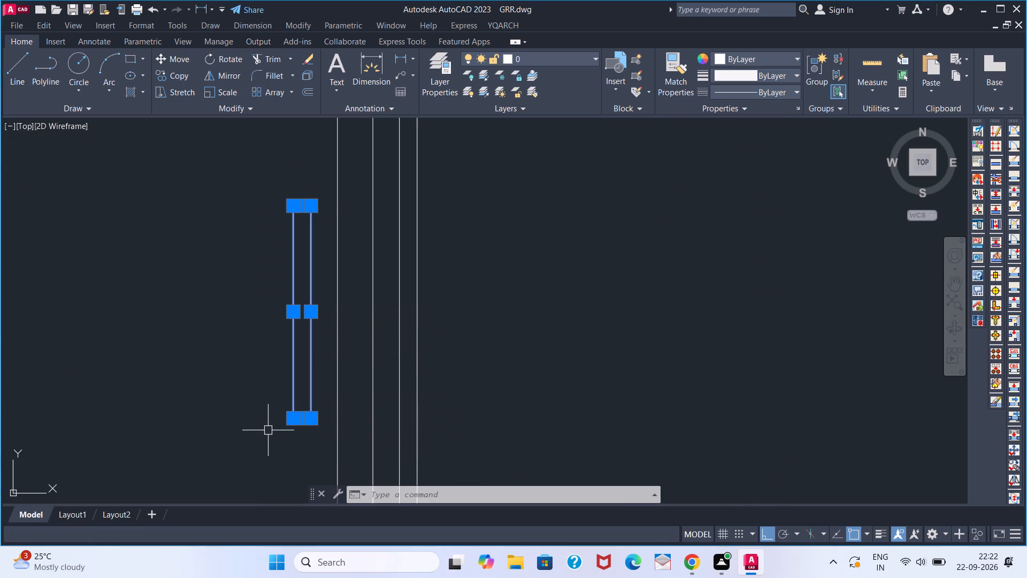
text(G)
key(space)
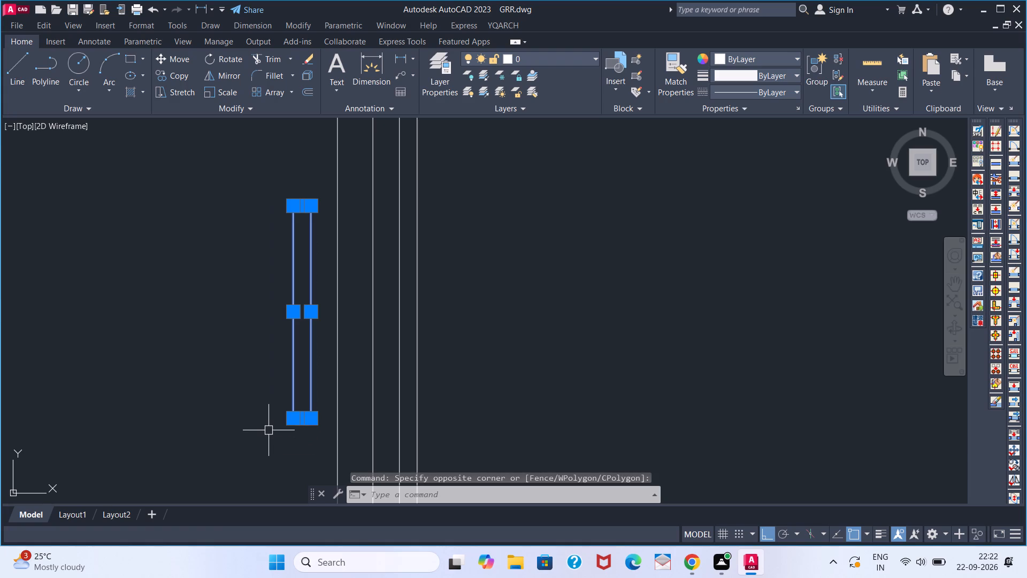
Copy the grouped narrow rectangle 1'-0" horizontally onto the right narrow strip of the ground-floor opening.
click(303, 416)
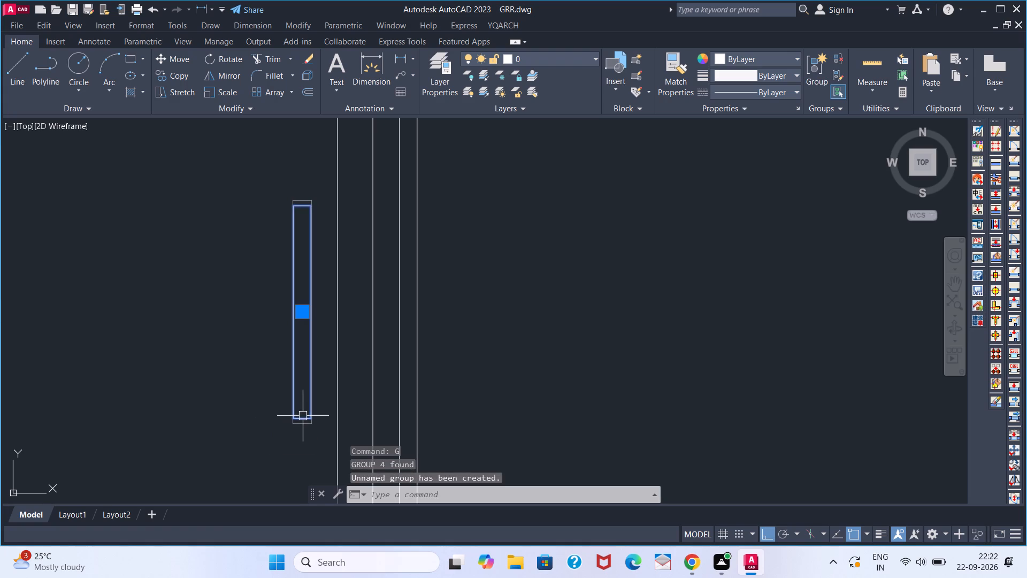
key(c)
key(o)
key(Return)
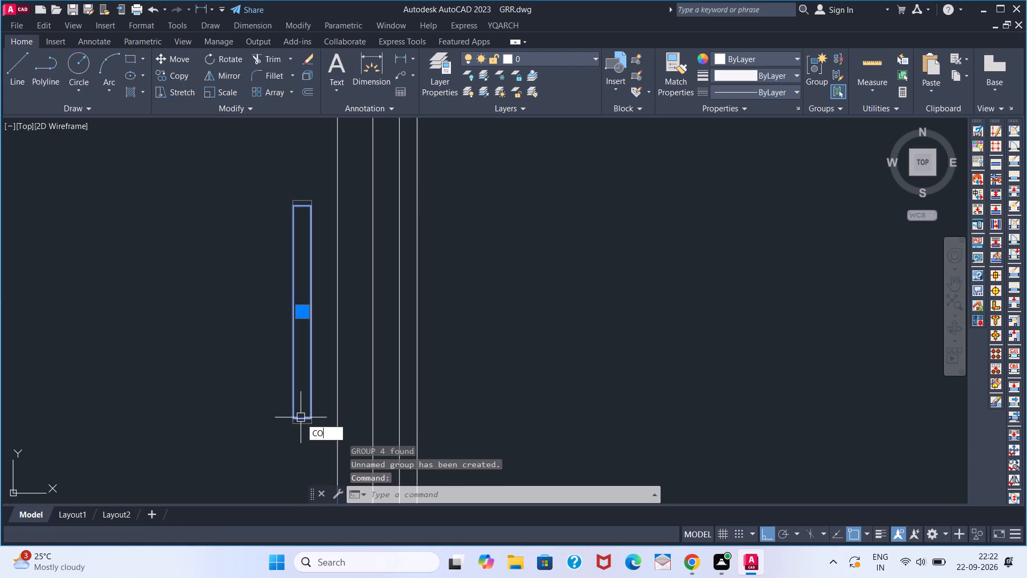
click(288, 425)
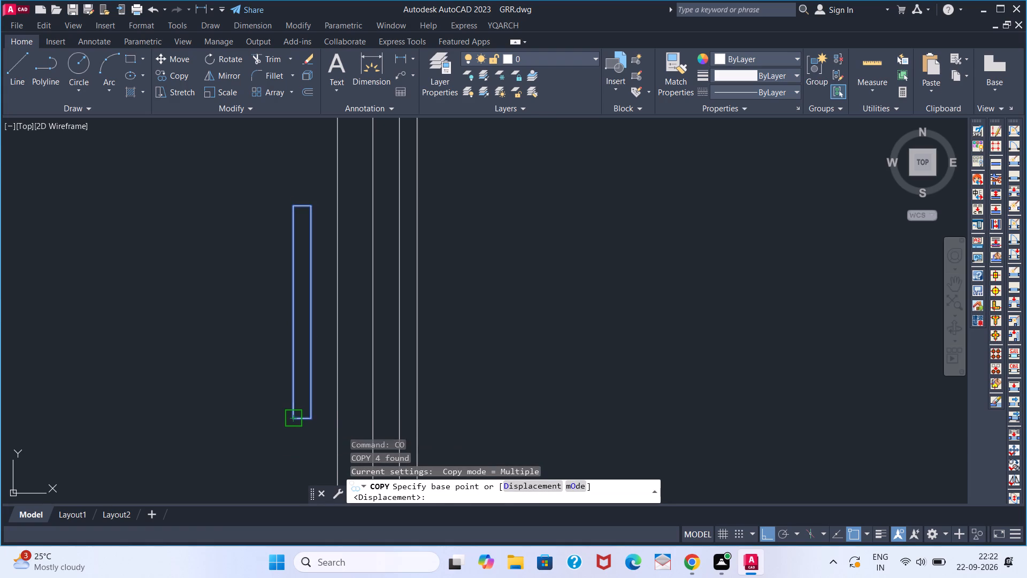
click(397, 425)
key(Escape)
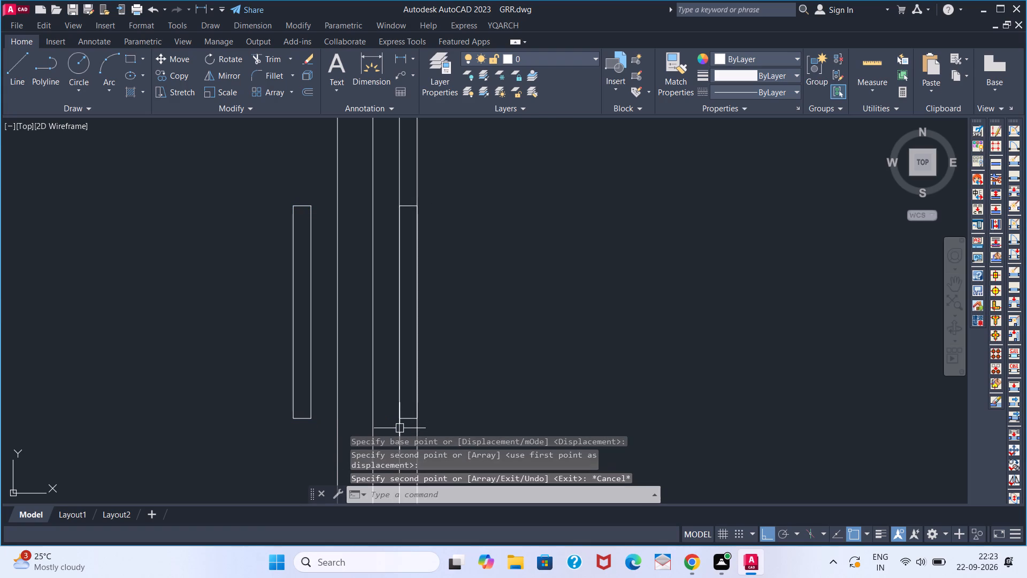
Delete the two full-height vertical lines running through the copied narrow rectangle.
scroll(404, 253, down, 2)
click(405, 209)
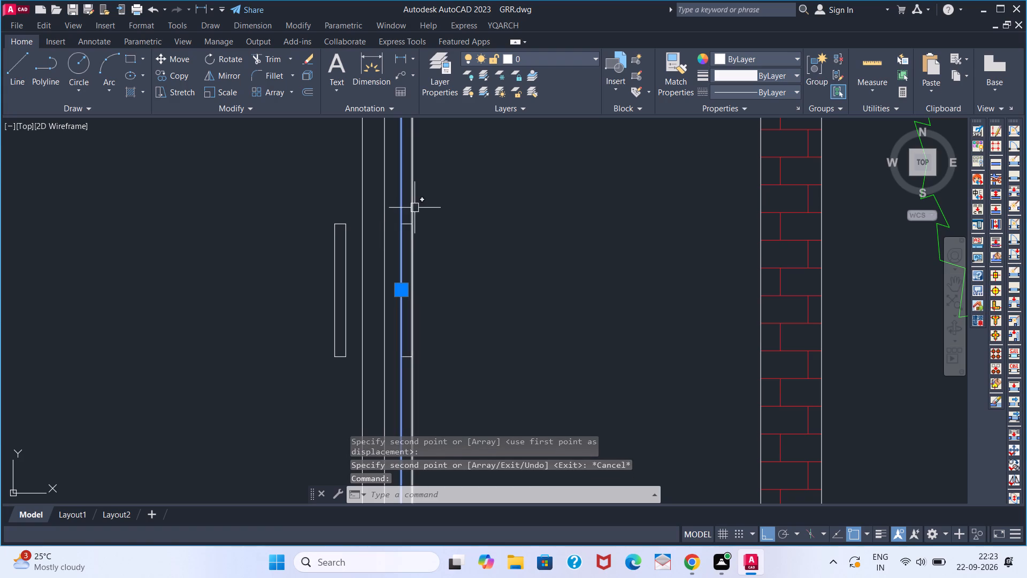
click(415, 208)
key(Delete)
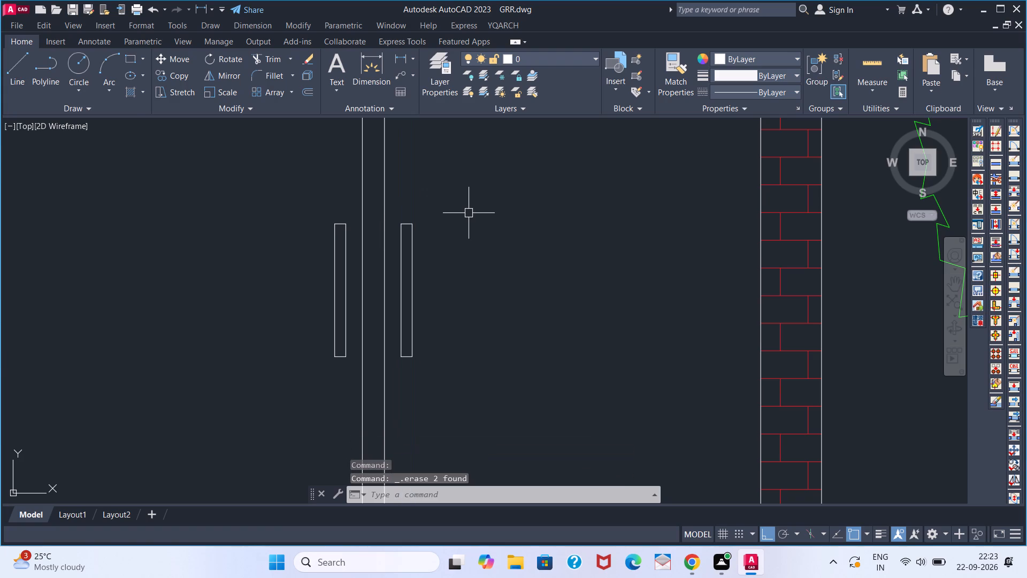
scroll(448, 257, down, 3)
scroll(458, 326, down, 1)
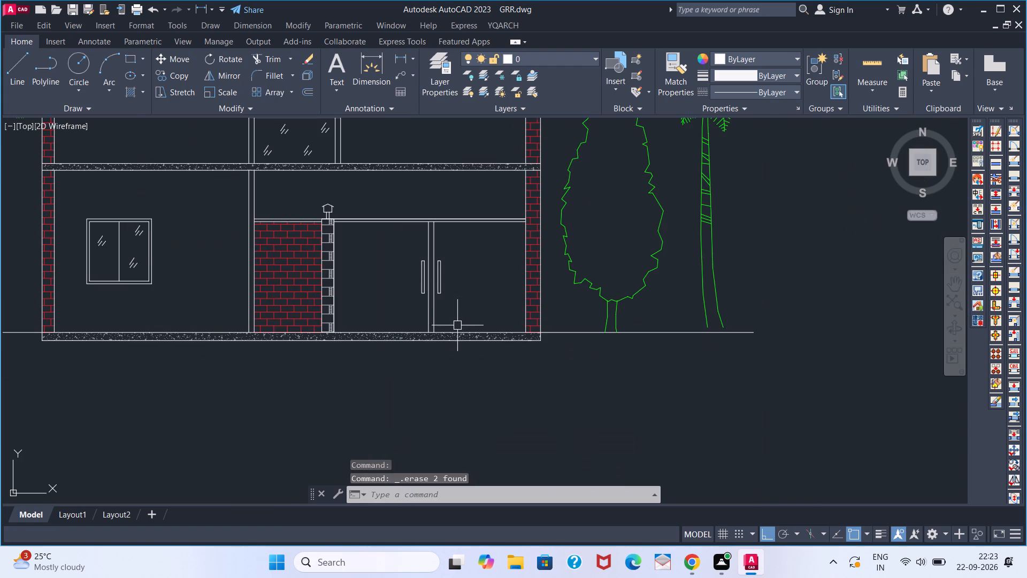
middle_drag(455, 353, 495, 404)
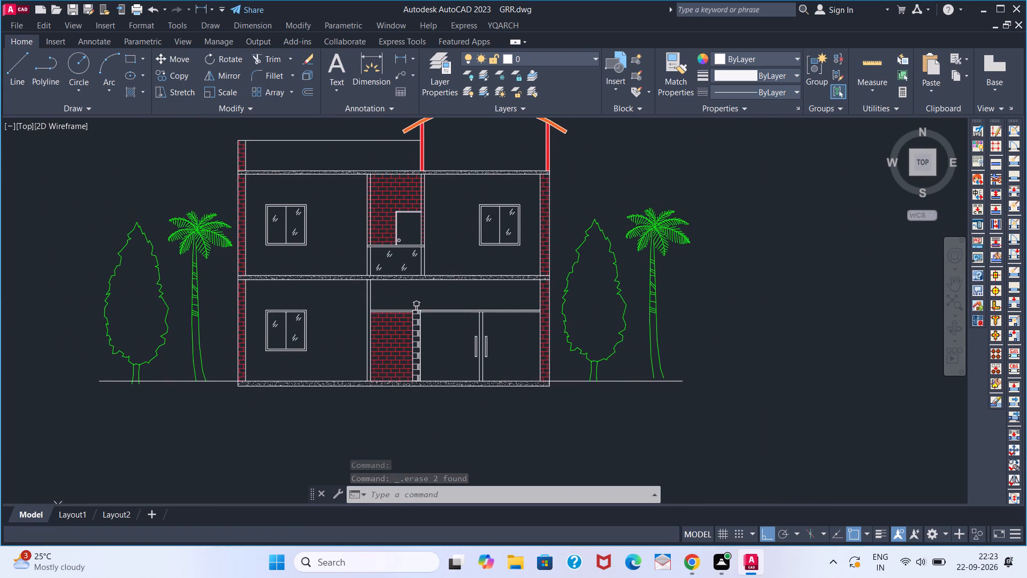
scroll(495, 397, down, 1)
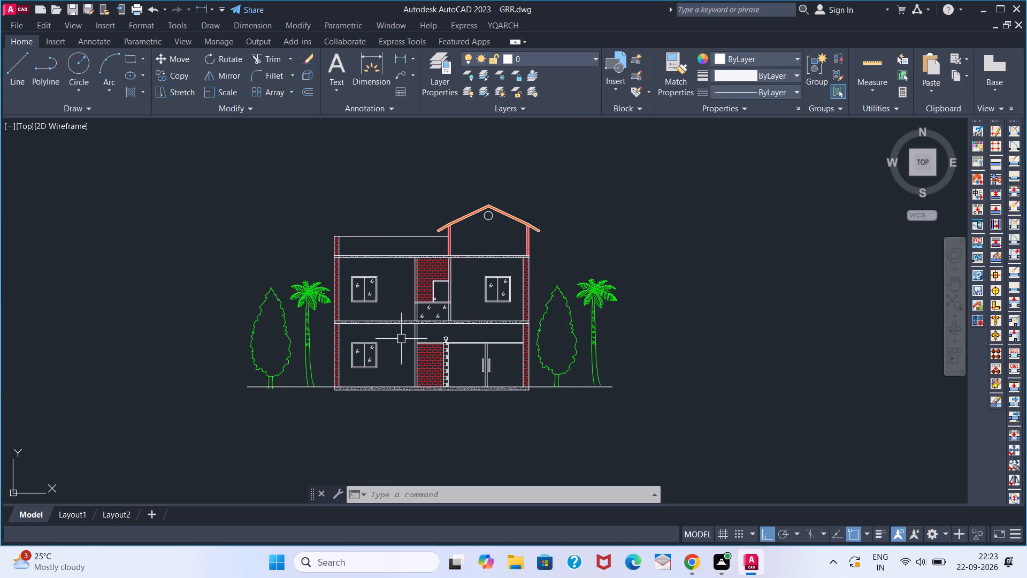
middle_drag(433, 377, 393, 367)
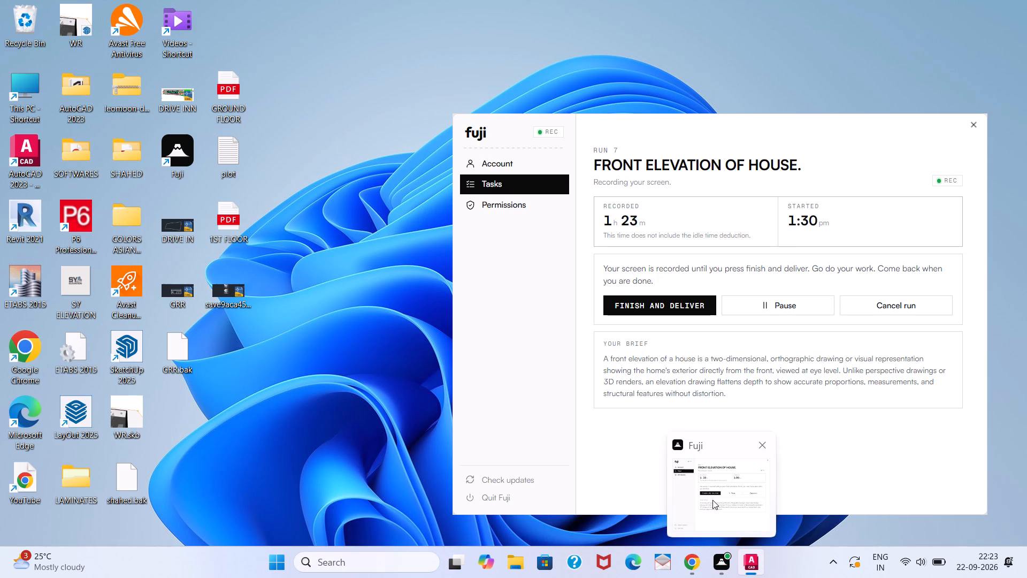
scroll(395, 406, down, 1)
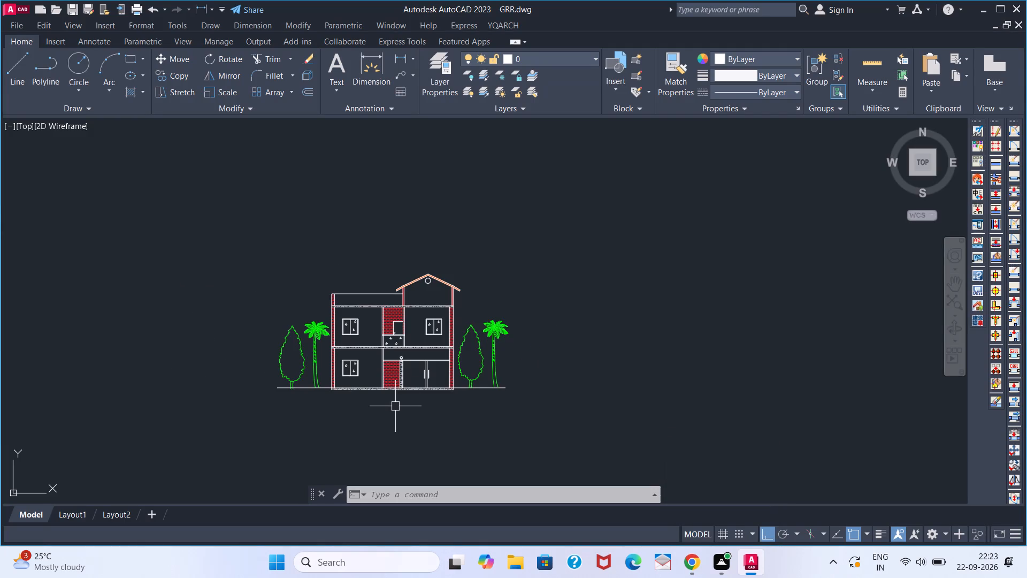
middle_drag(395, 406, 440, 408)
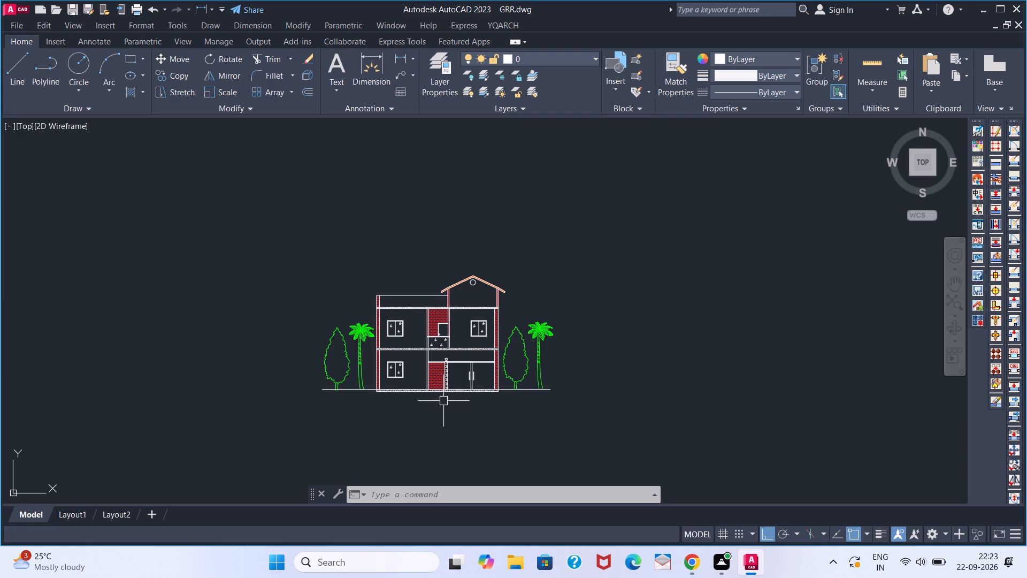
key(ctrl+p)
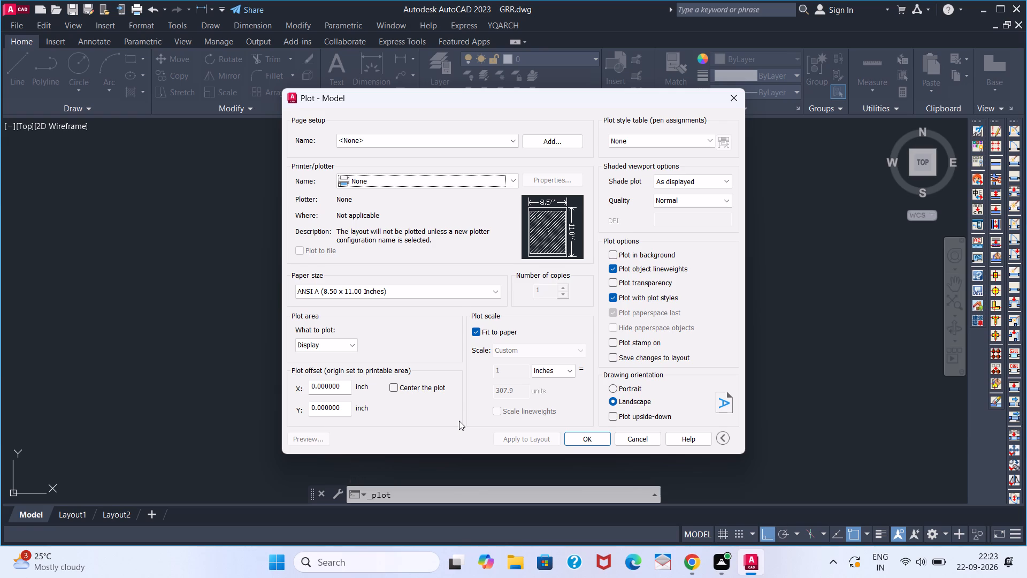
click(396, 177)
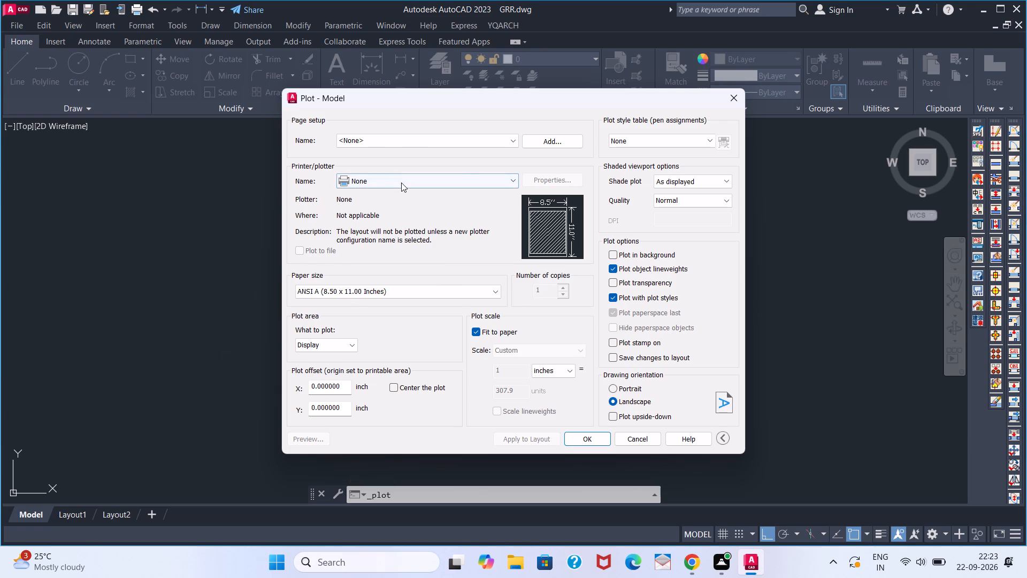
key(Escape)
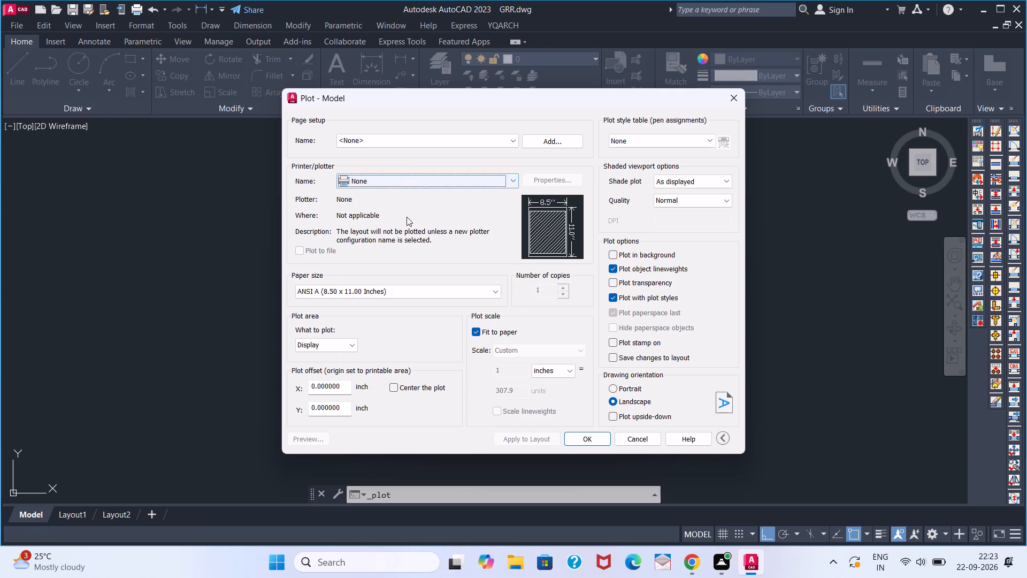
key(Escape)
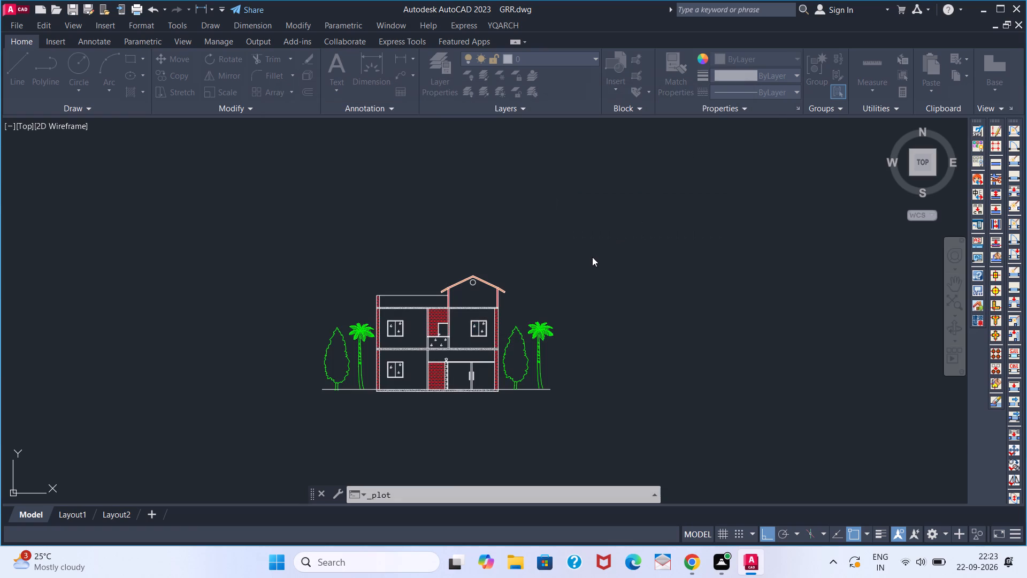
Turn off command logging with LOGFILEOFF.
text(LOG)
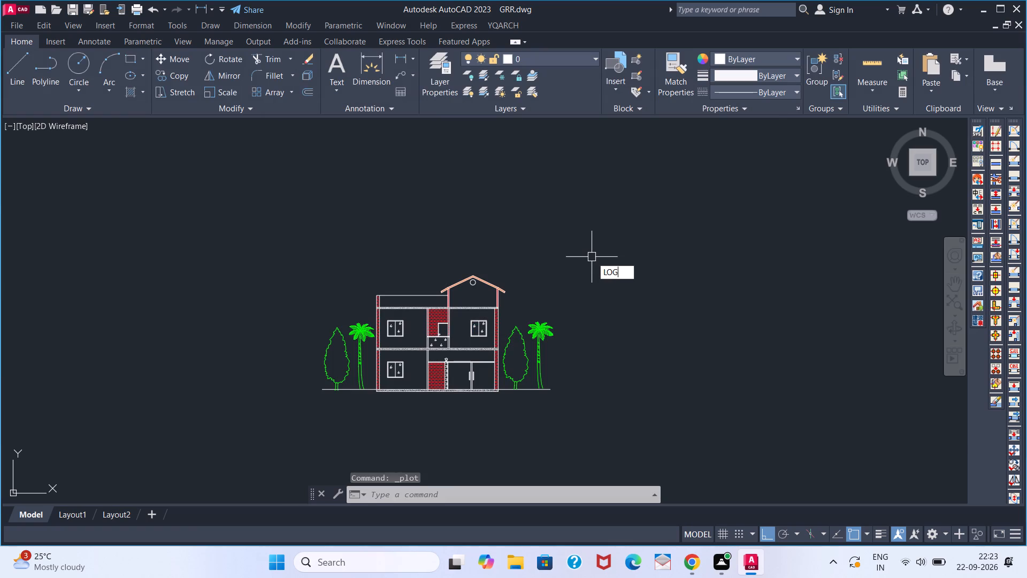
key(Return)
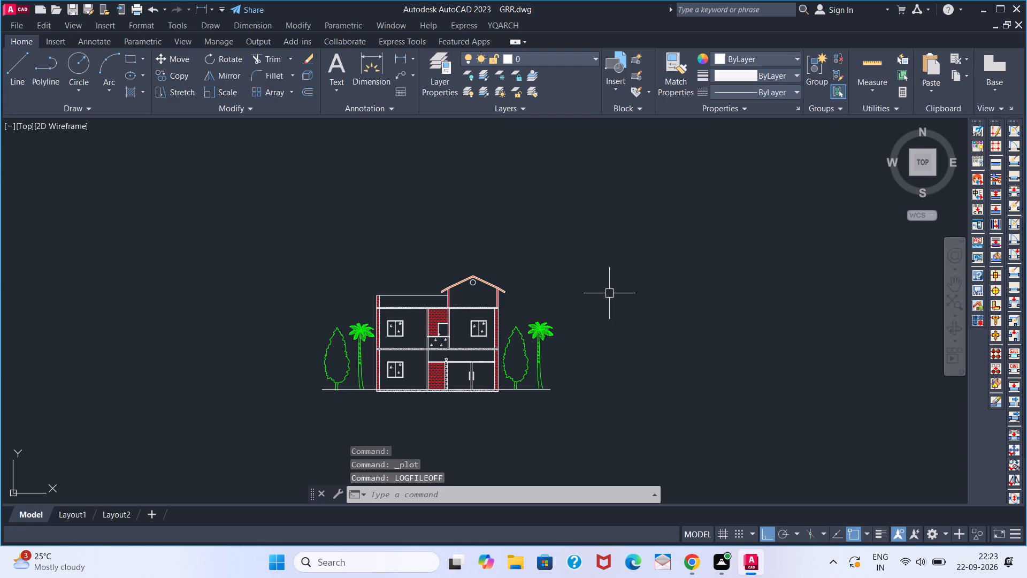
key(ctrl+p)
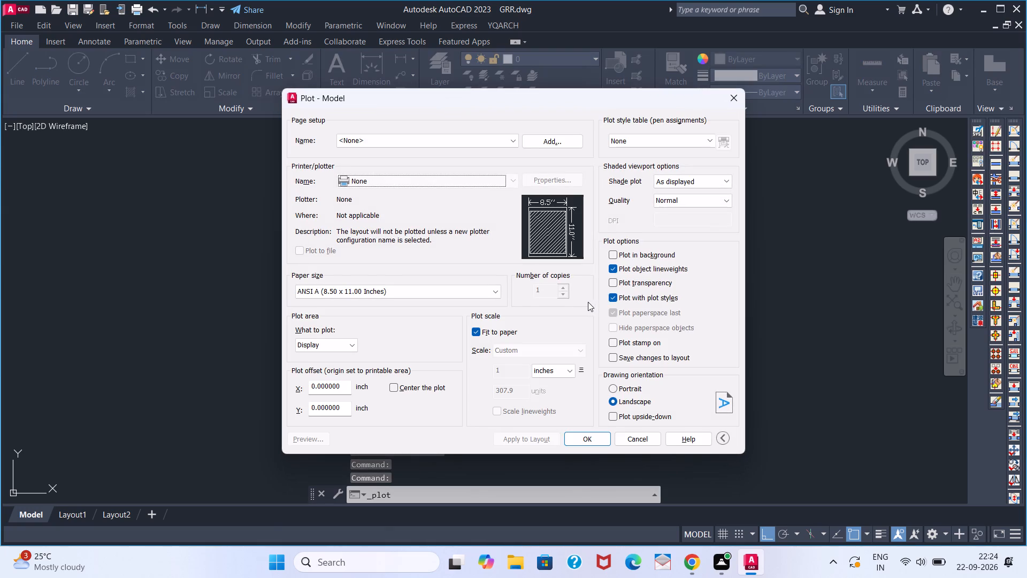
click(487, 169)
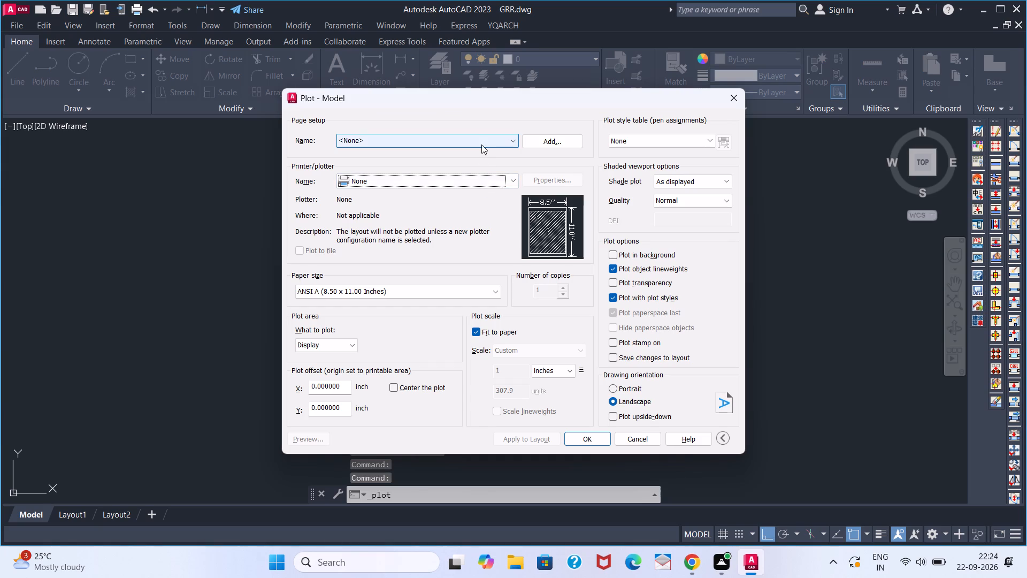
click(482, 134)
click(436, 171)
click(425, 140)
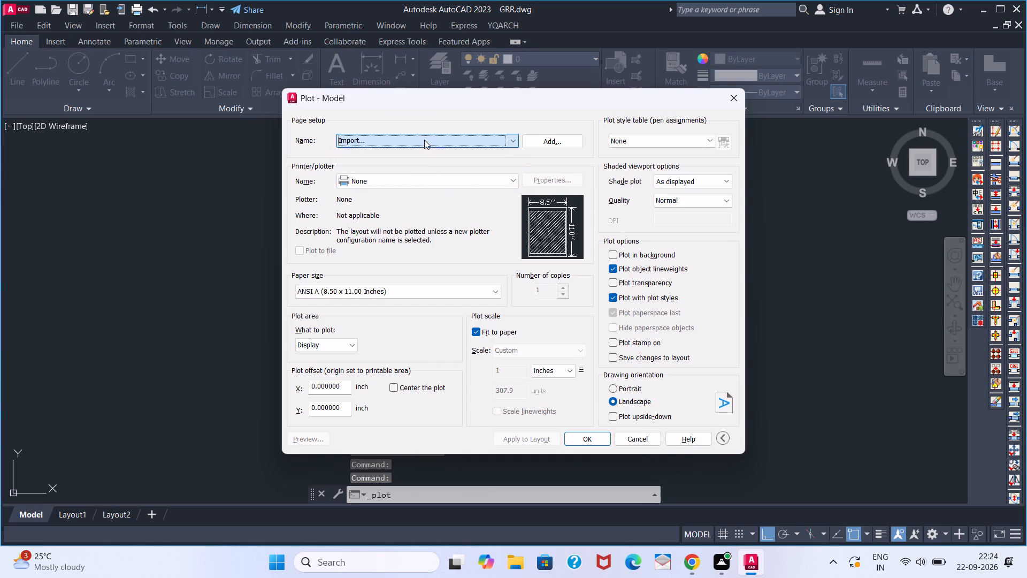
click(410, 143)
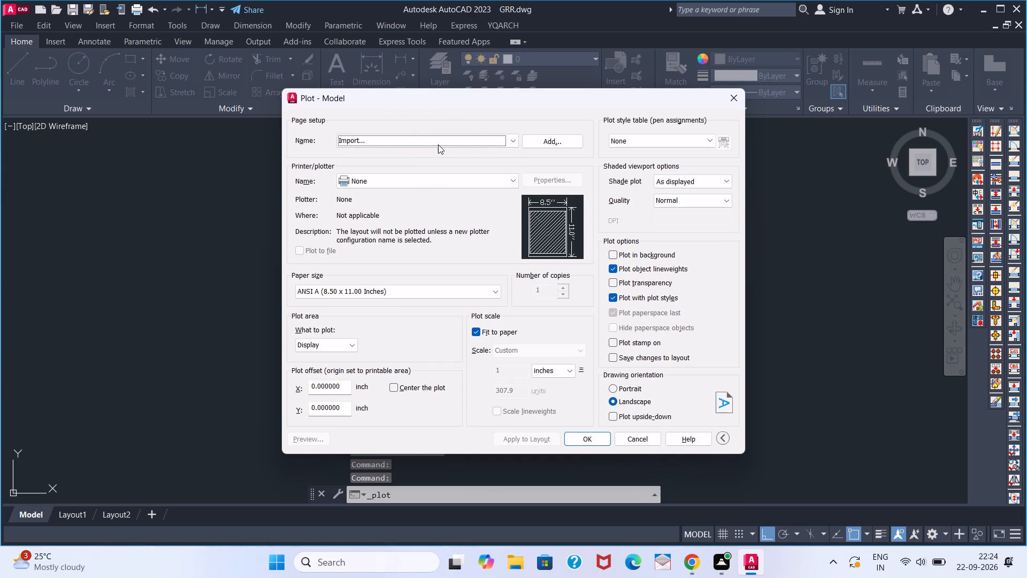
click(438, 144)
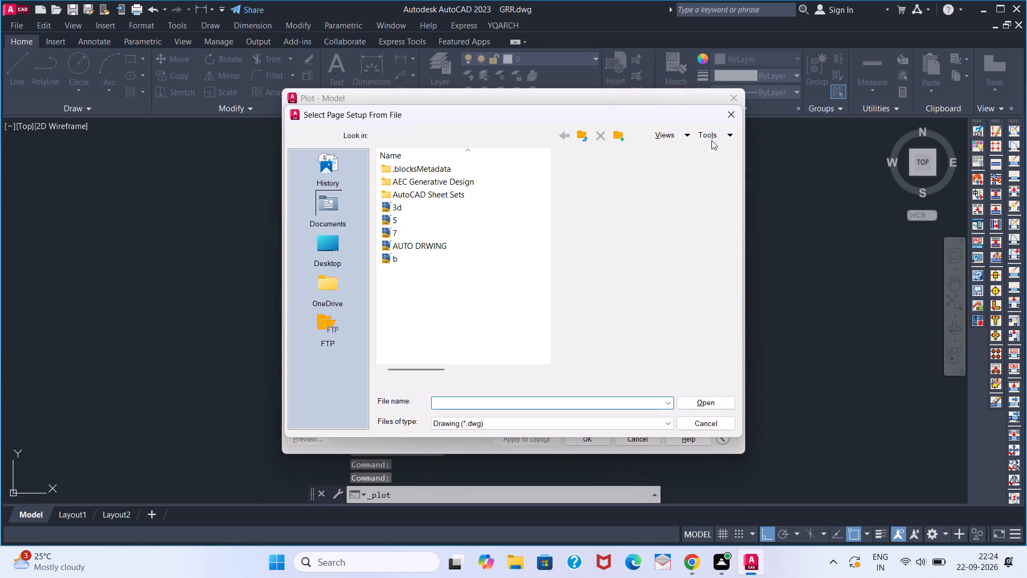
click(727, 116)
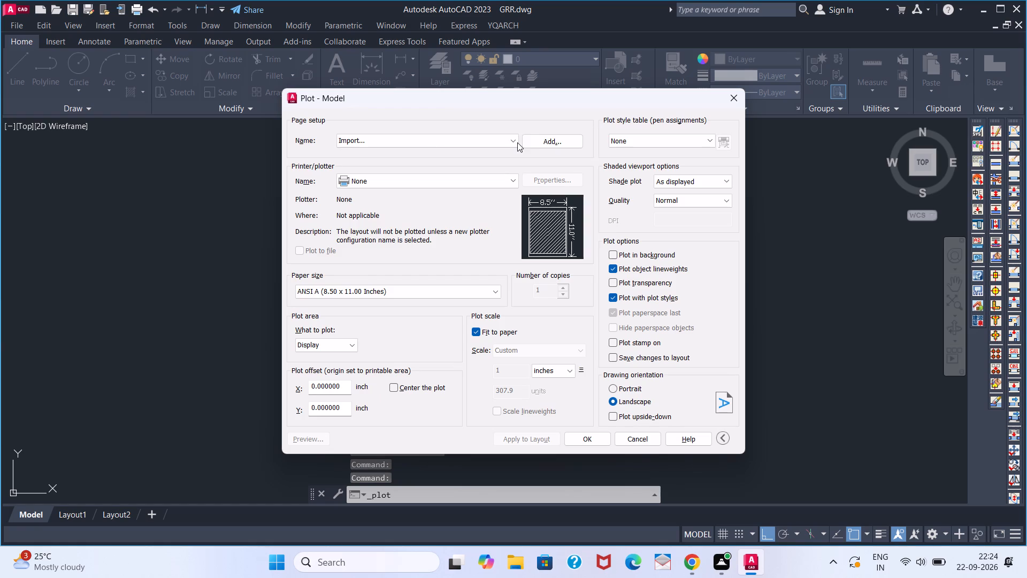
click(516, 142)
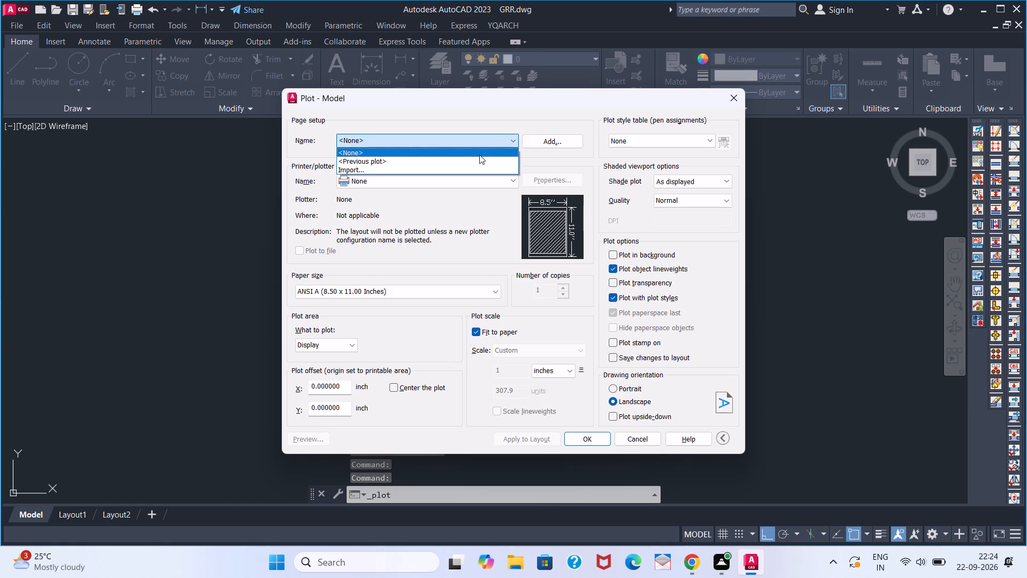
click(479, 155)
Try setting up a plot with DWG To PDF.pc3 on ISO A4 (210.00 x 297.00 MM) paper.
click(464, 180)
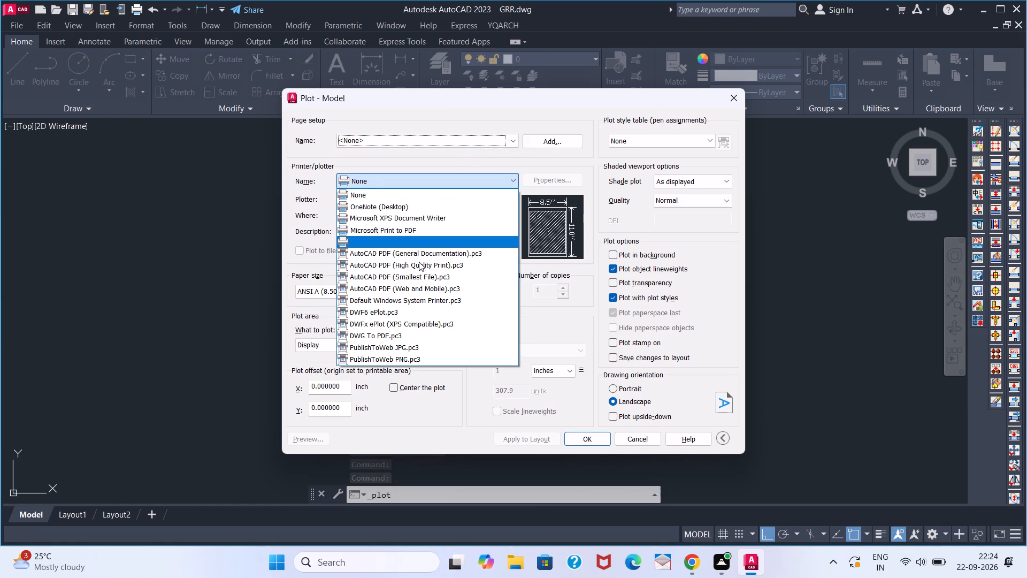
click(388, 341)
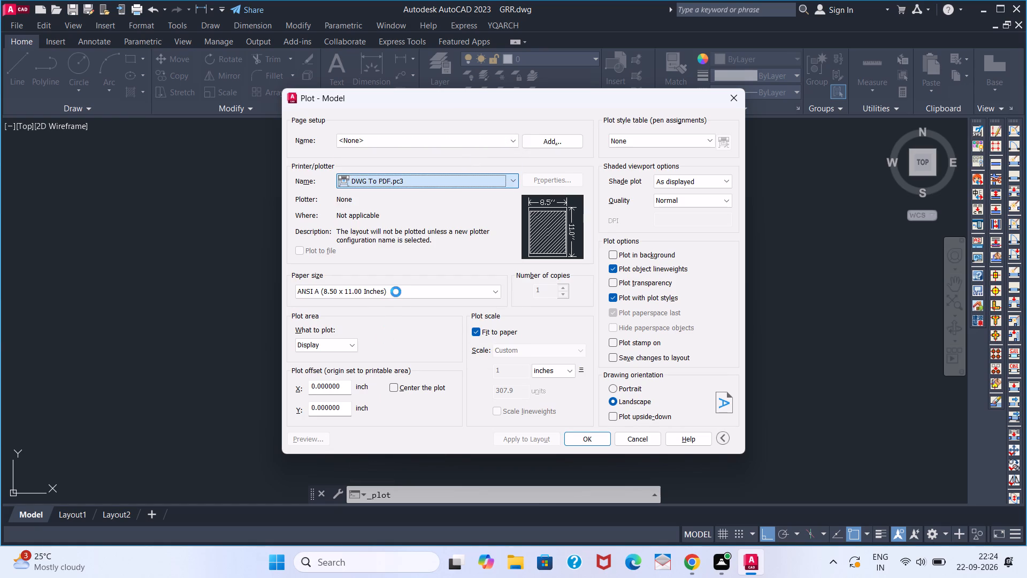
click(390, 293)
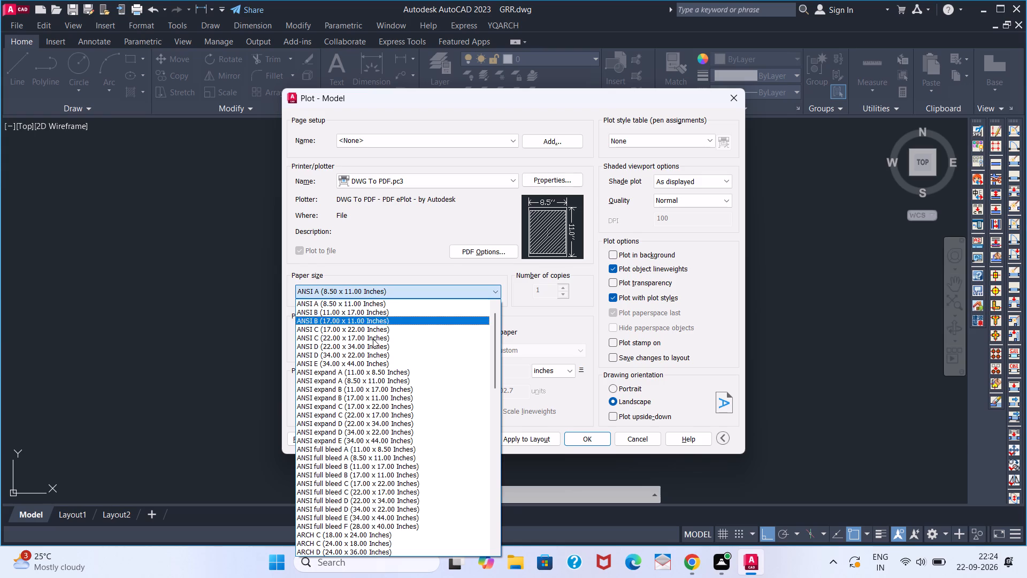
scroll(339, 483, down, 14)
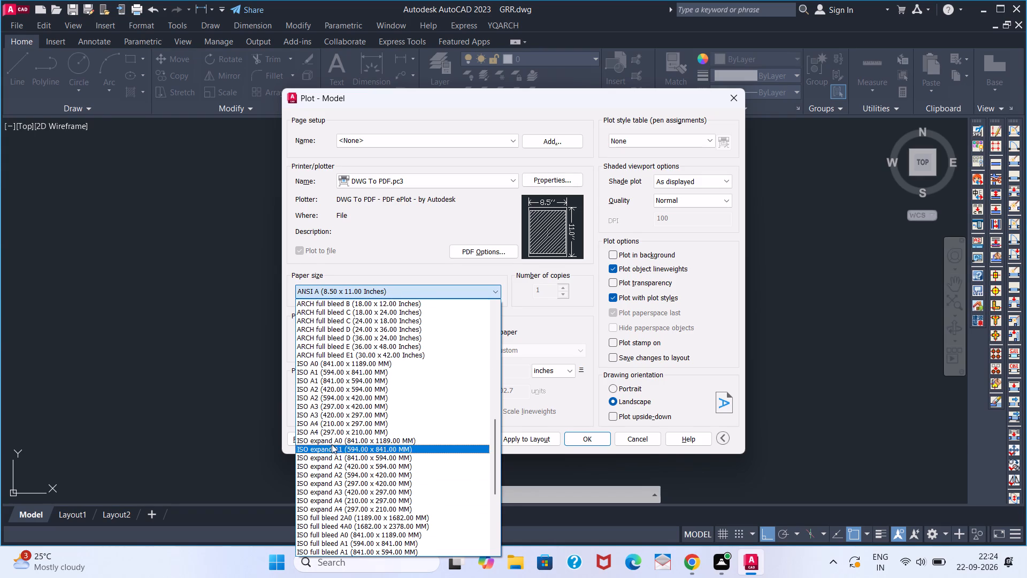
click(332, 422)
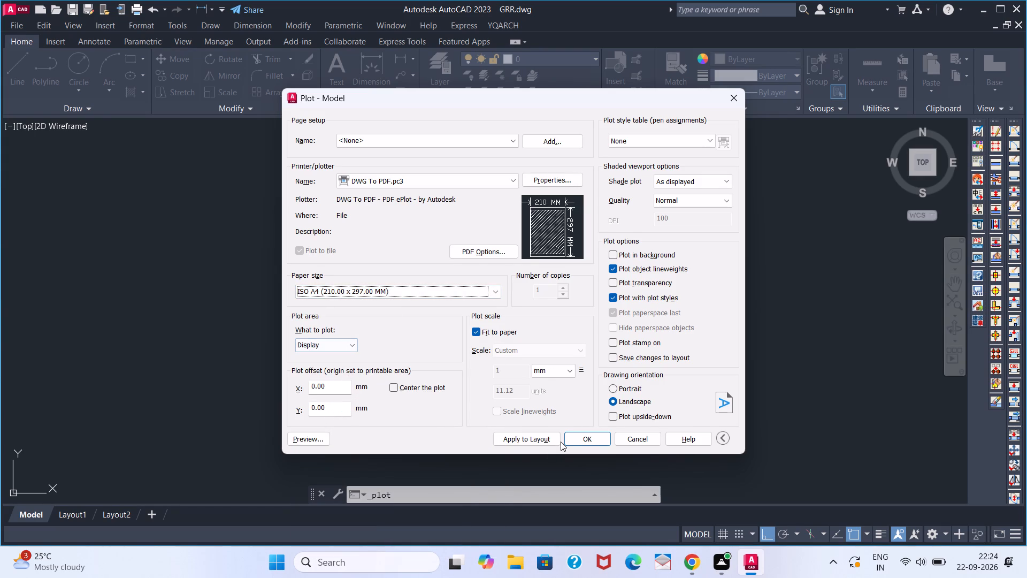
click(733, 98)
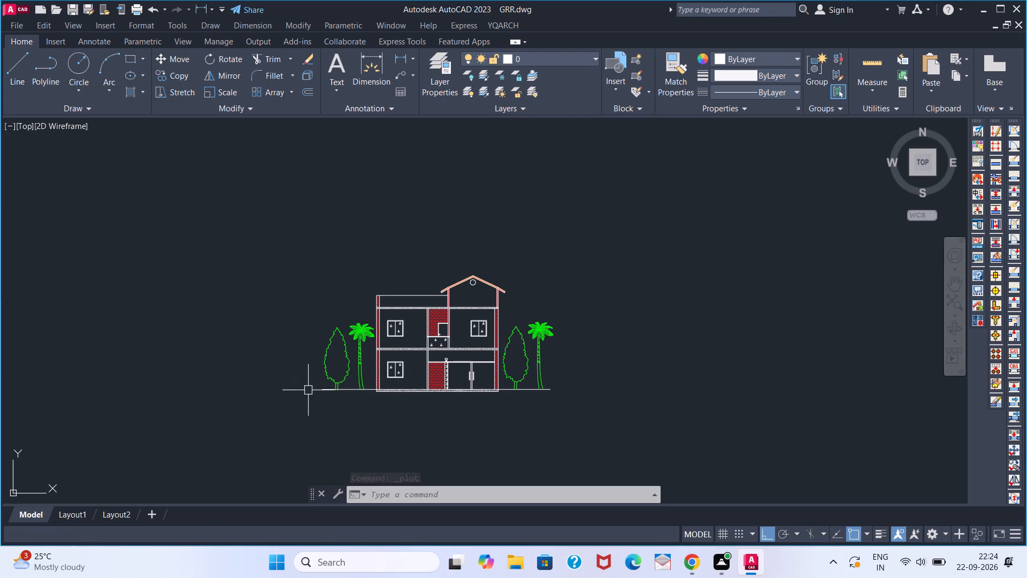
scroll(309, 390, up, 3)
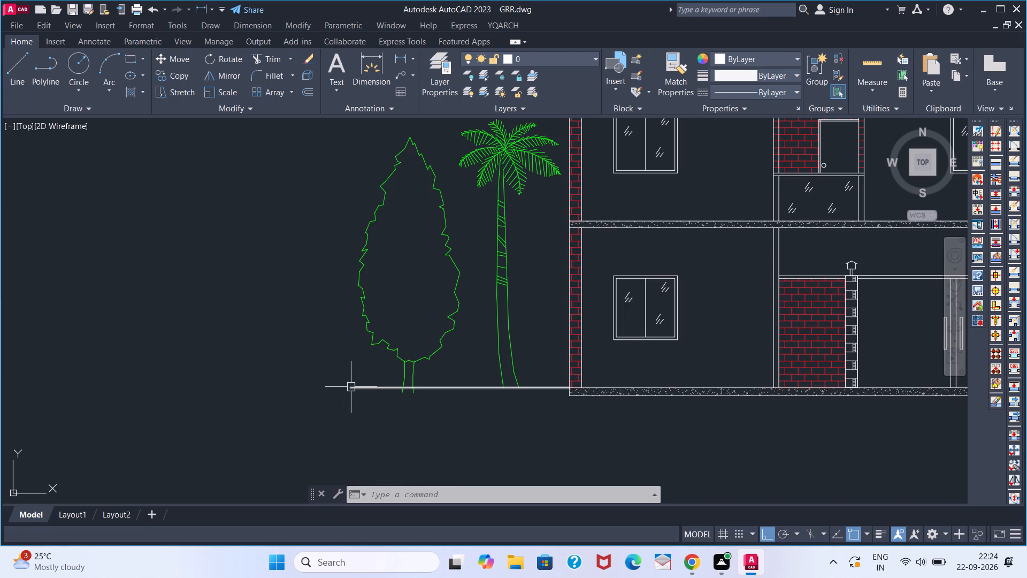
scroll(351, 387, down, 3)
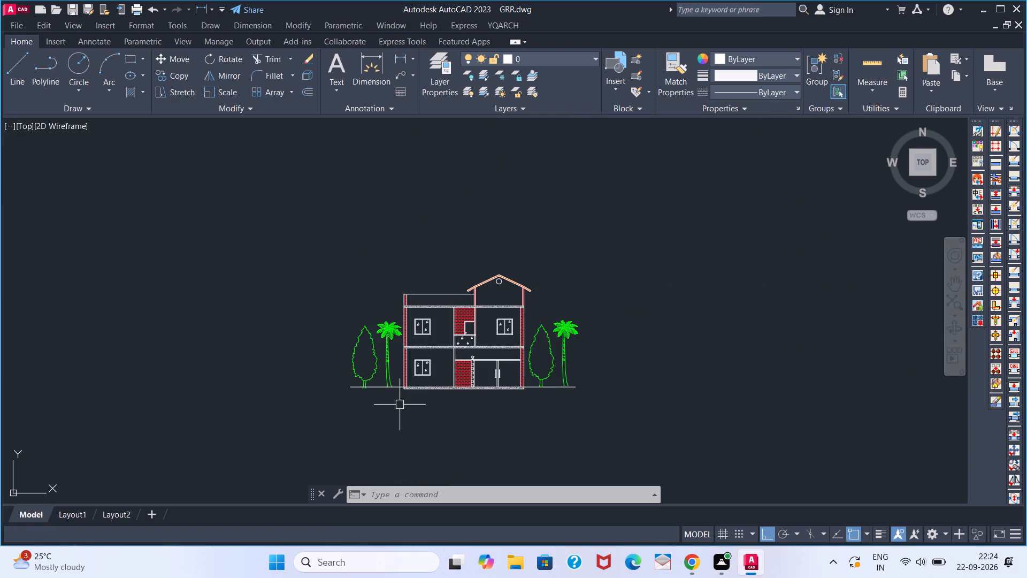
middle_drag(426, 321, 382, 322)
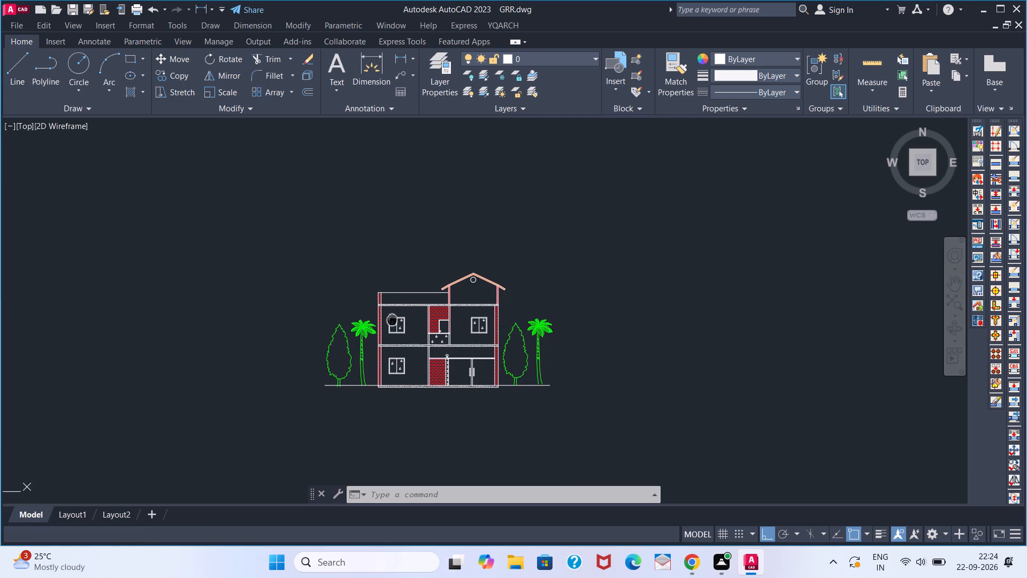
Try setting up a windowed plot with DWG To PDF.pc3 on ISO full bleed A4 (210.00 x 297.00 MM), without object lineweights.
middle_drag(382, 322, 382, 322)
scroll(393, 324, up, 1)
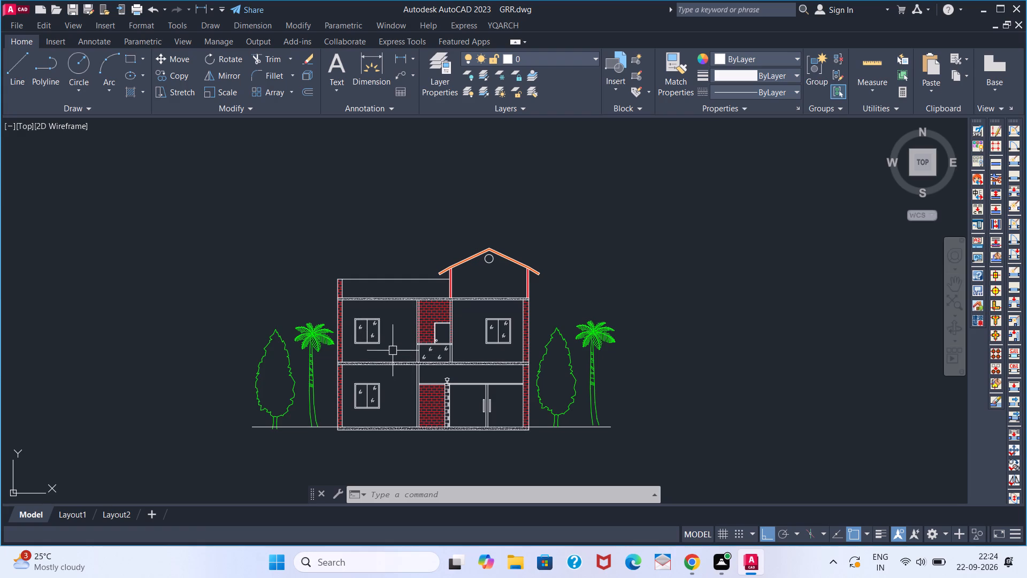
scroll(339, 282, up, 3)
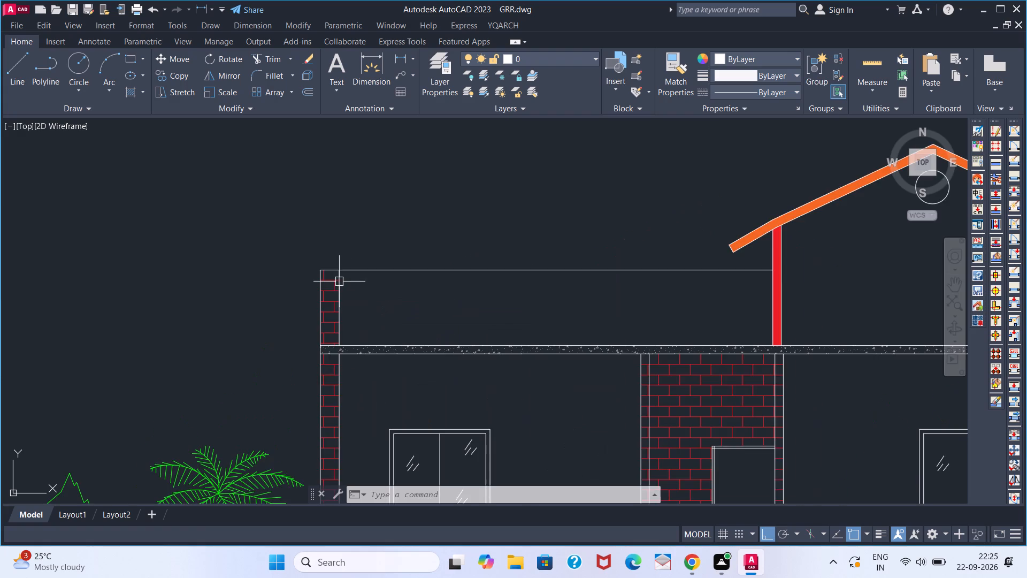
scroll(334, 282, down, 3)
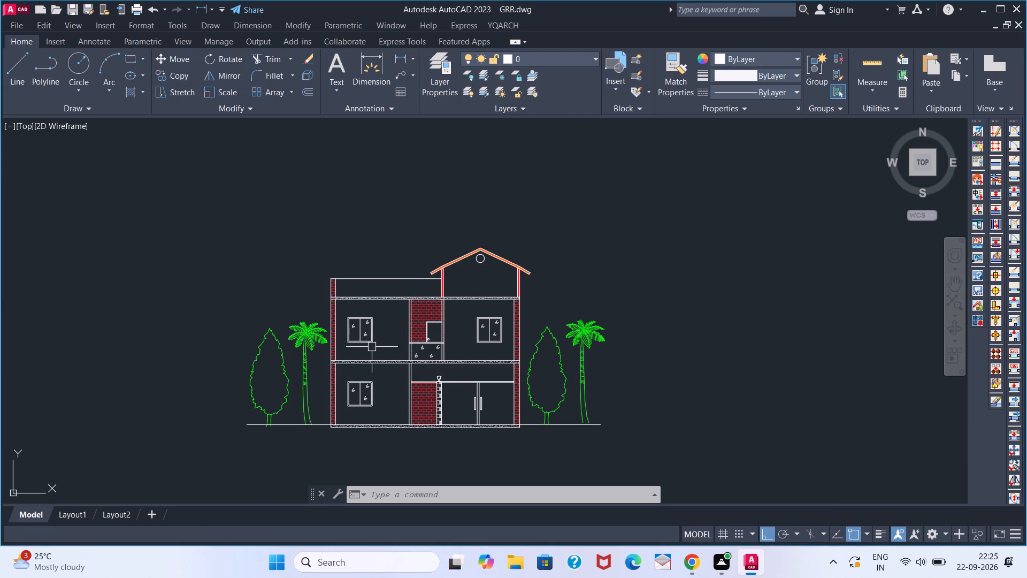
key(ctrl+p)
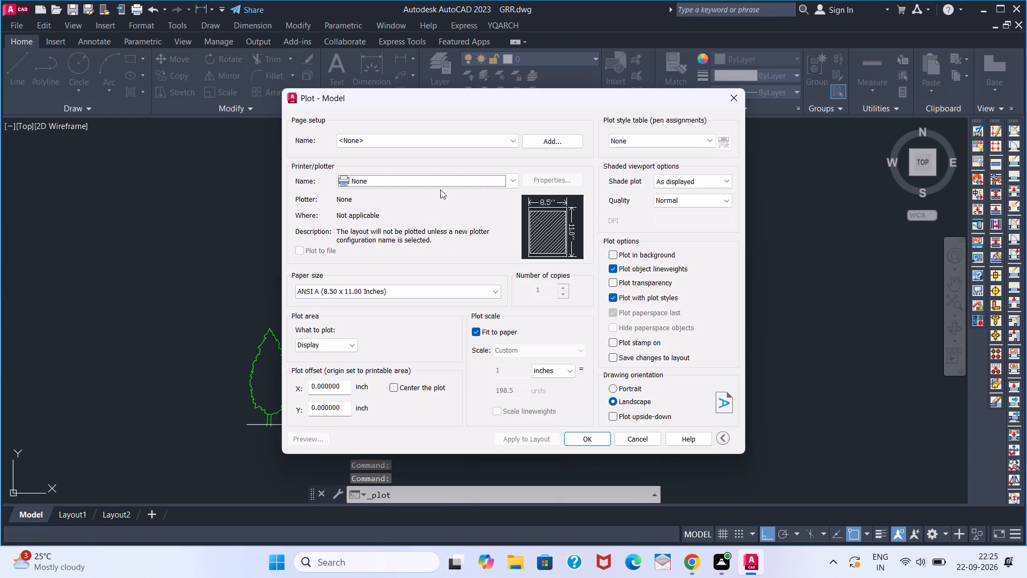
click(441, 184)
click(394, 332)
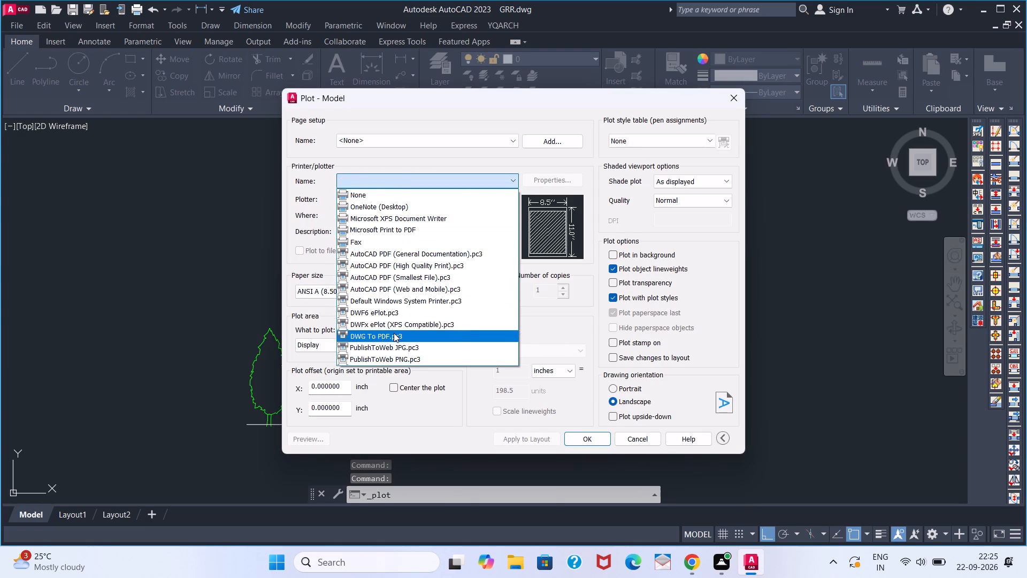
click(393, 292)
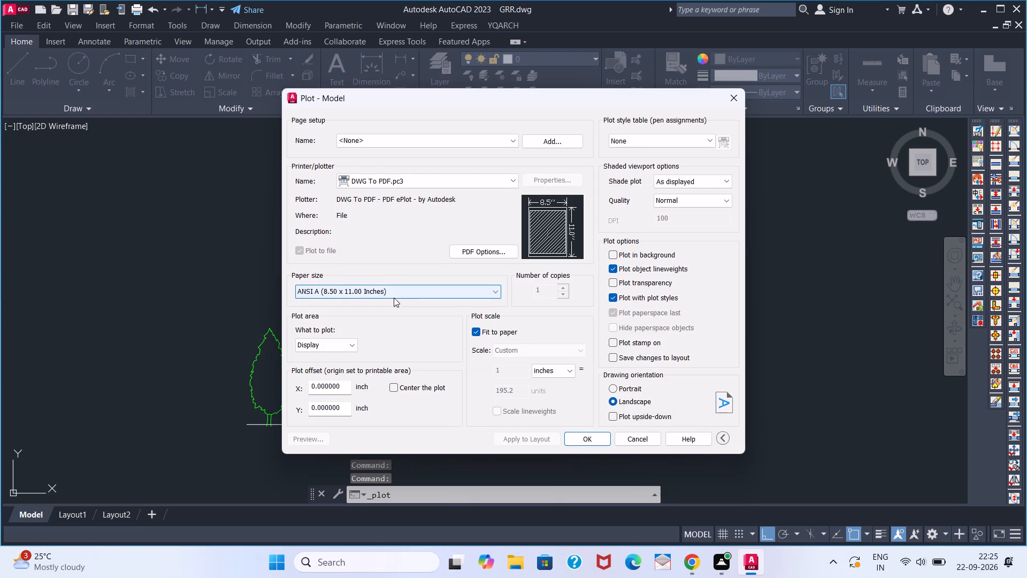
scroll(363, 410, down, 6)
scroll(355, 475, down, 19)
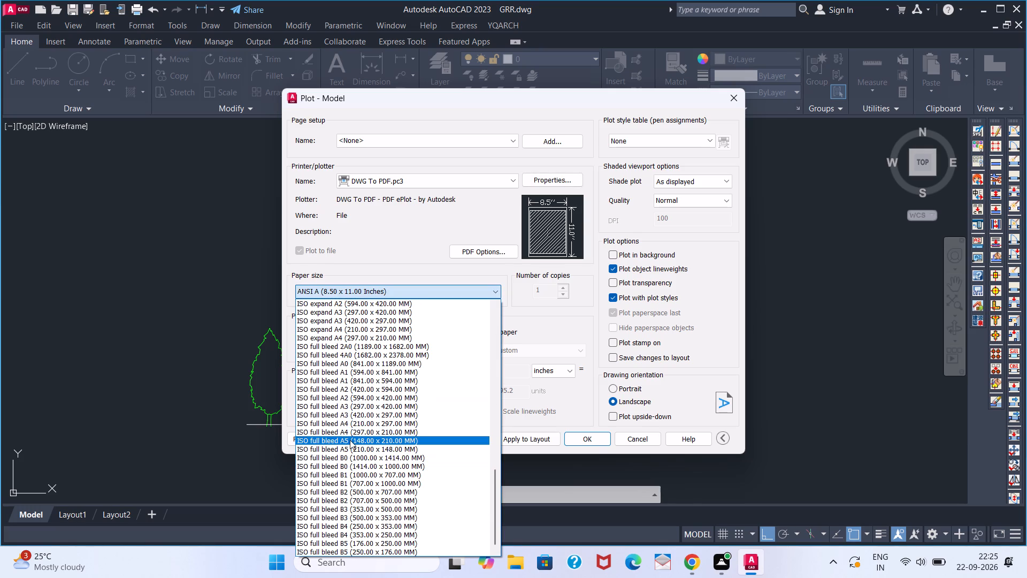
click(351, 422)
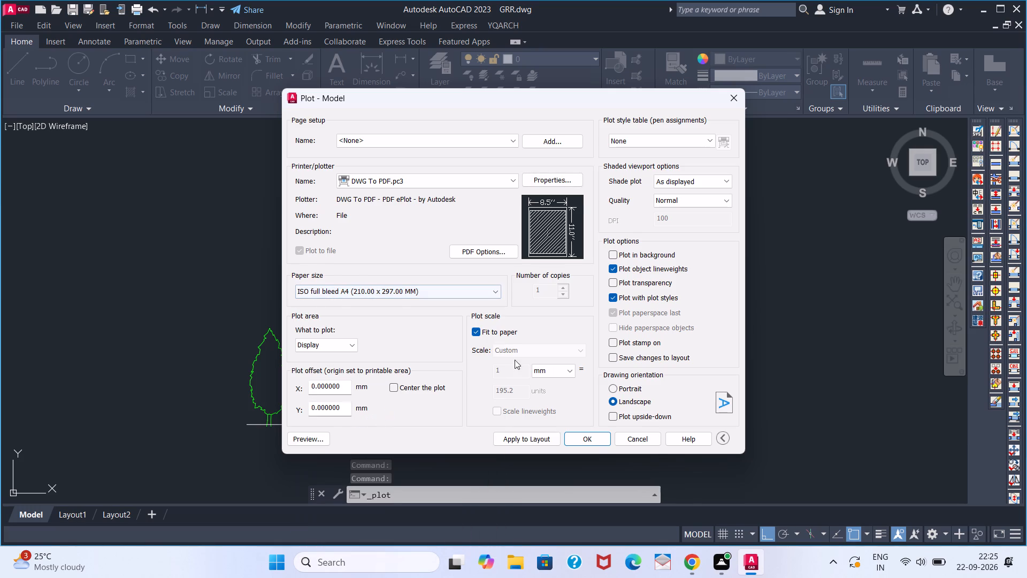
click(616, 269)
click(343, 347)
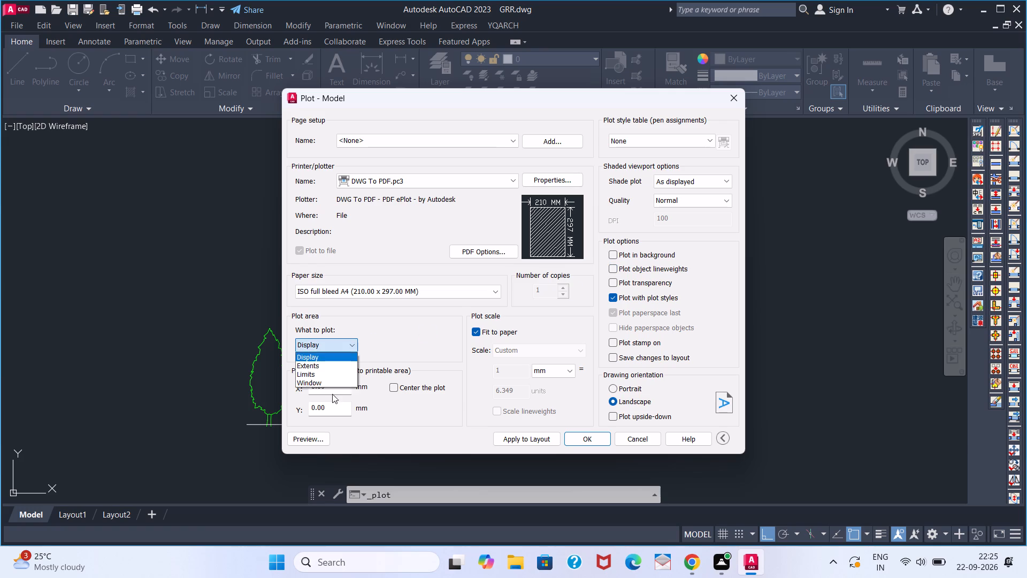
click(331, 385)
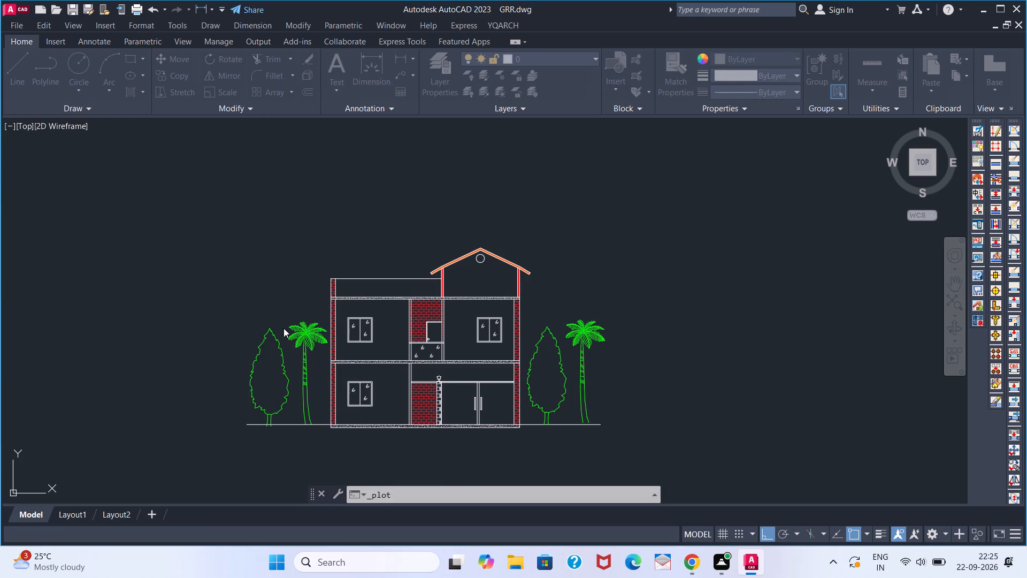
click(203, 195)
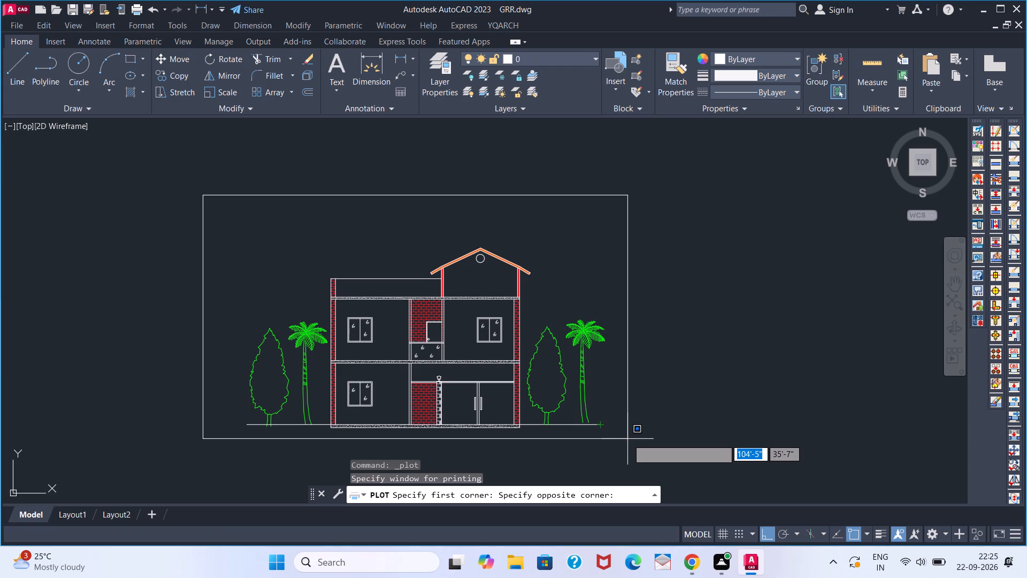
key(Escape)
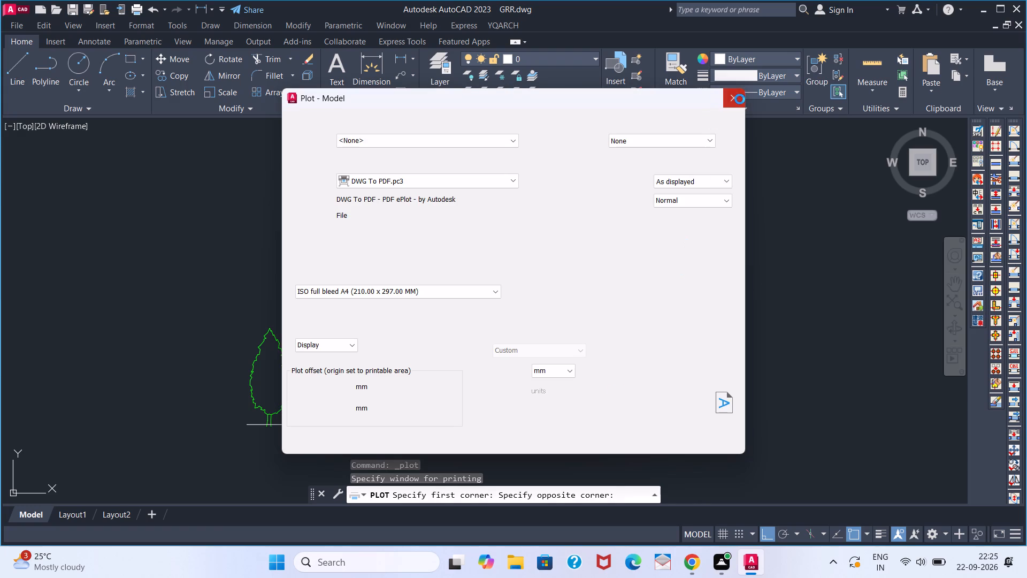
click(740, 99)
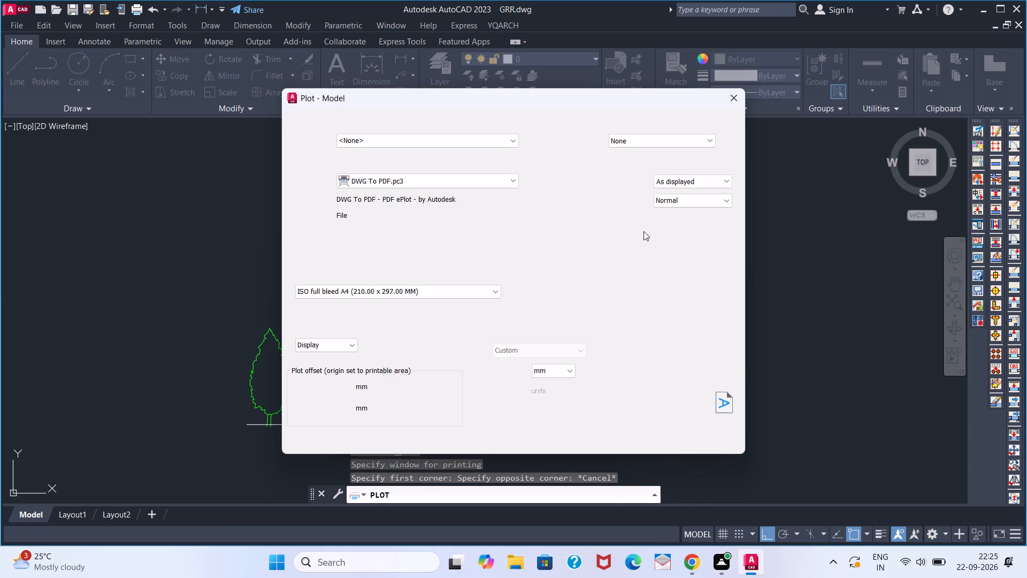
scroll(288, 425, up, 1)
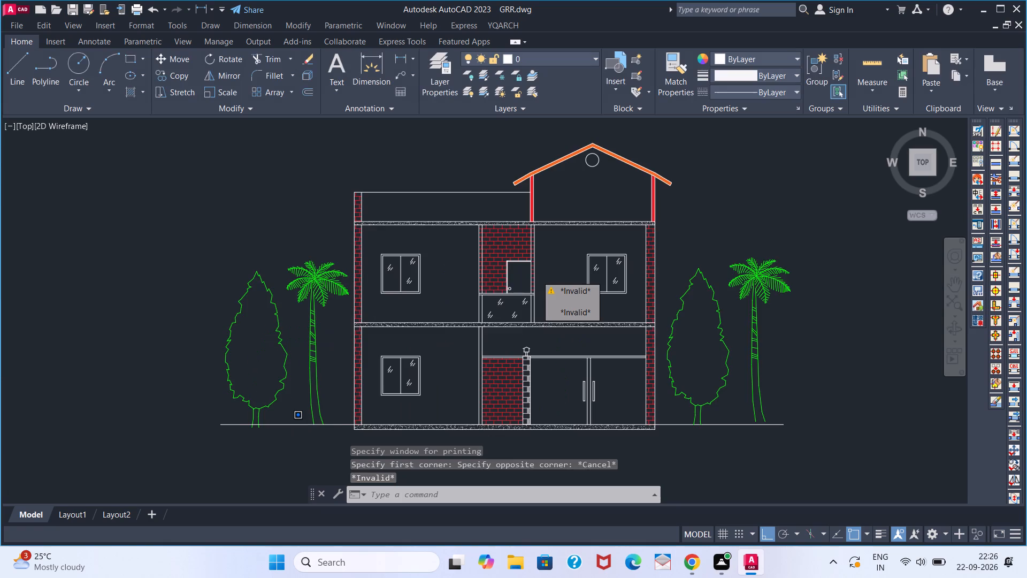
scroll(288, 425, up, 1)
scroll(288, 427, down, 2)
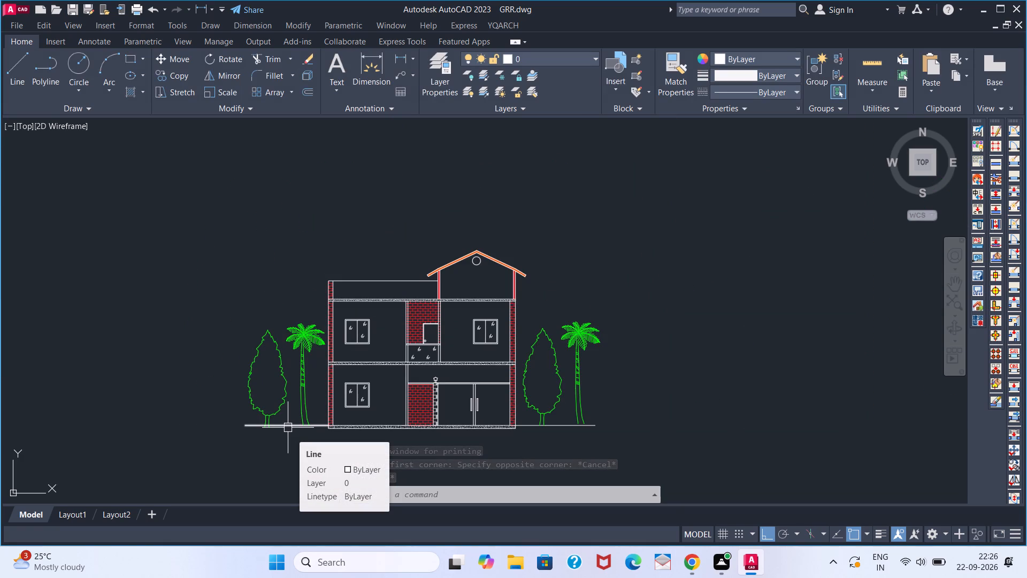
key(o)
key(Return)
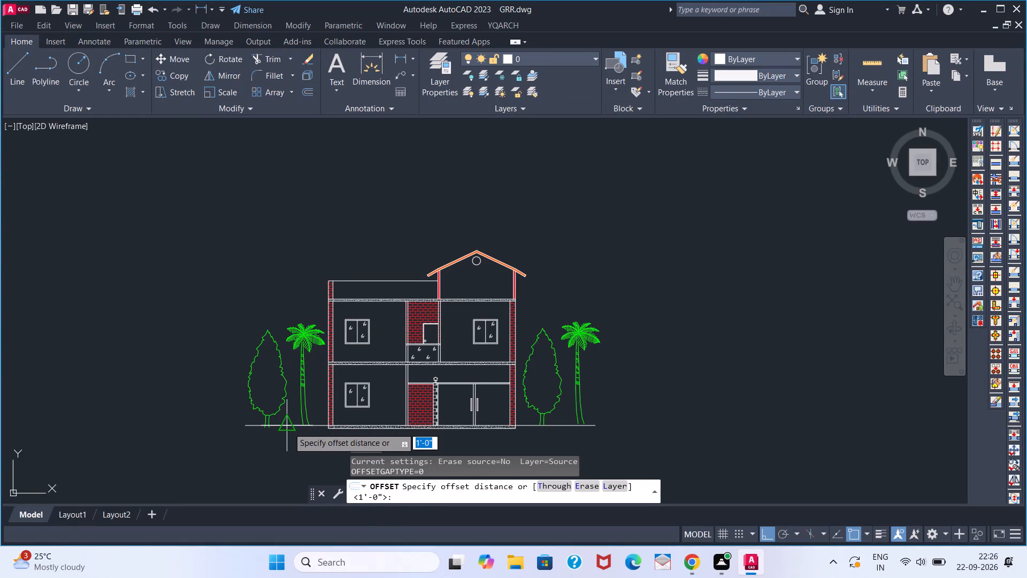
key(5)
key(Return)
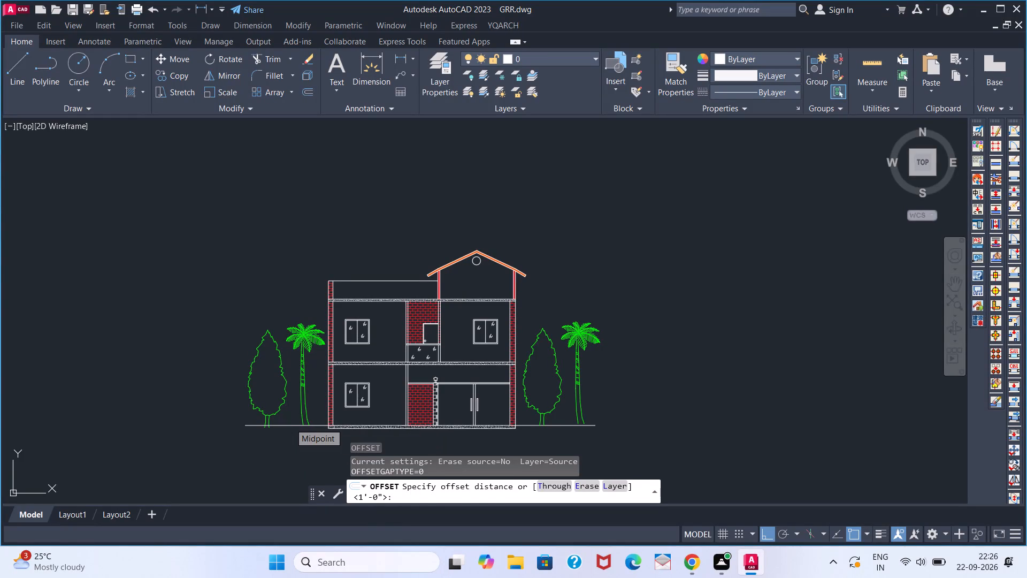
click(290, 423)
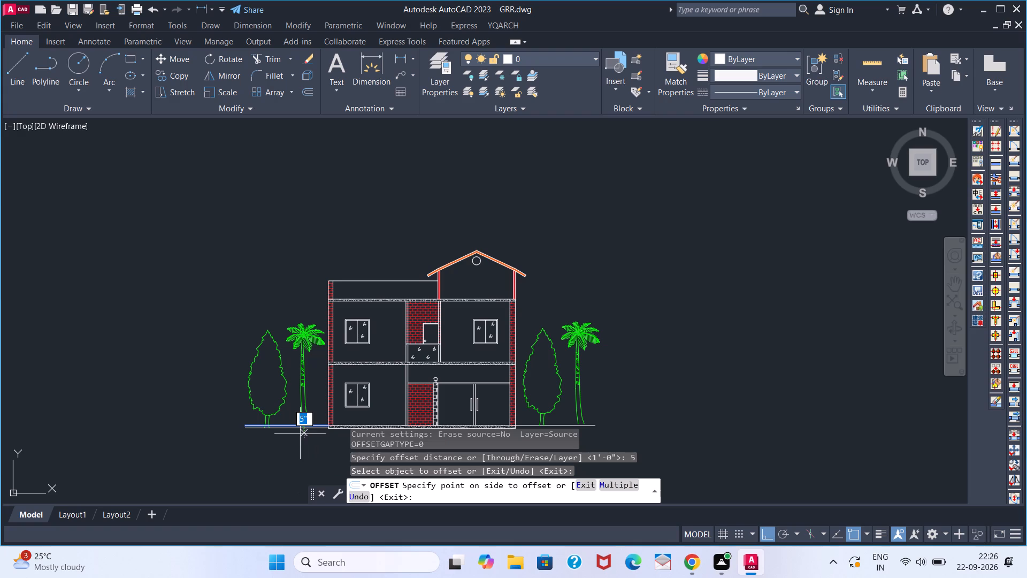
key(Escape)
Delete the concrete hatch from the base slab at the bottom of the house.
scroll(301, 428, up, 2)
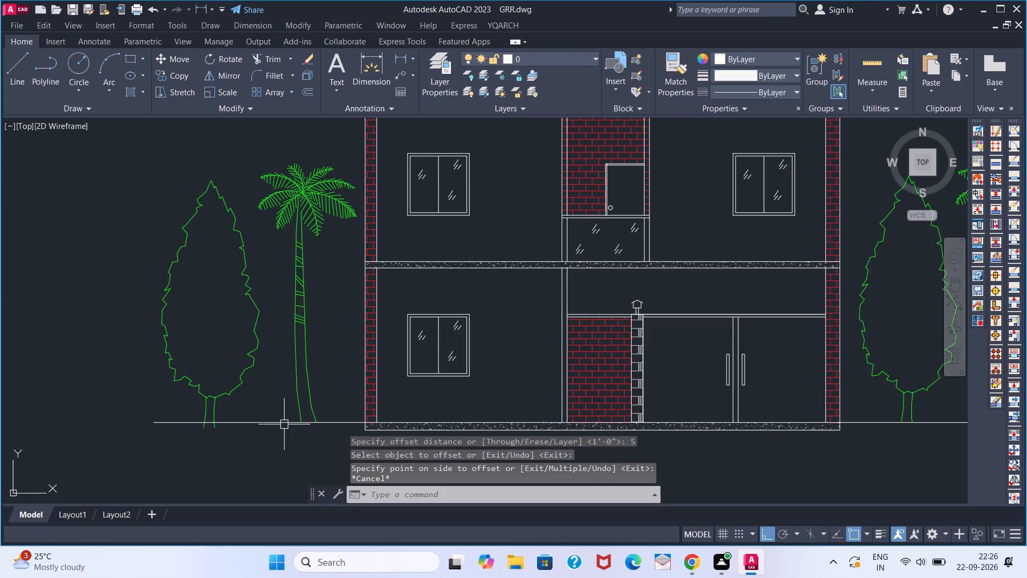
scroll(280, 424, down, 2)
scroll(345, 425, up, 3)
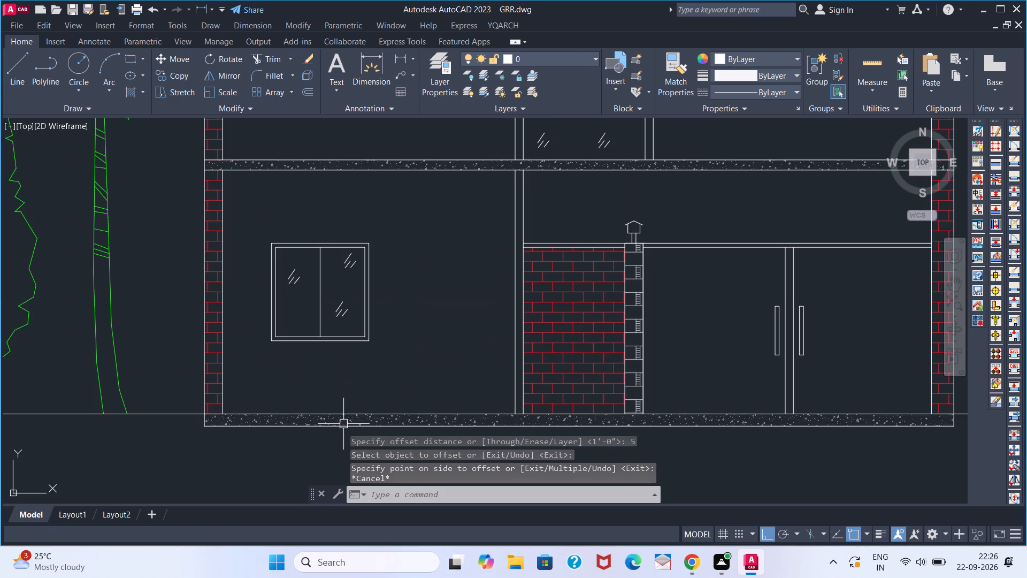
scroll(309, 419, up, 5)
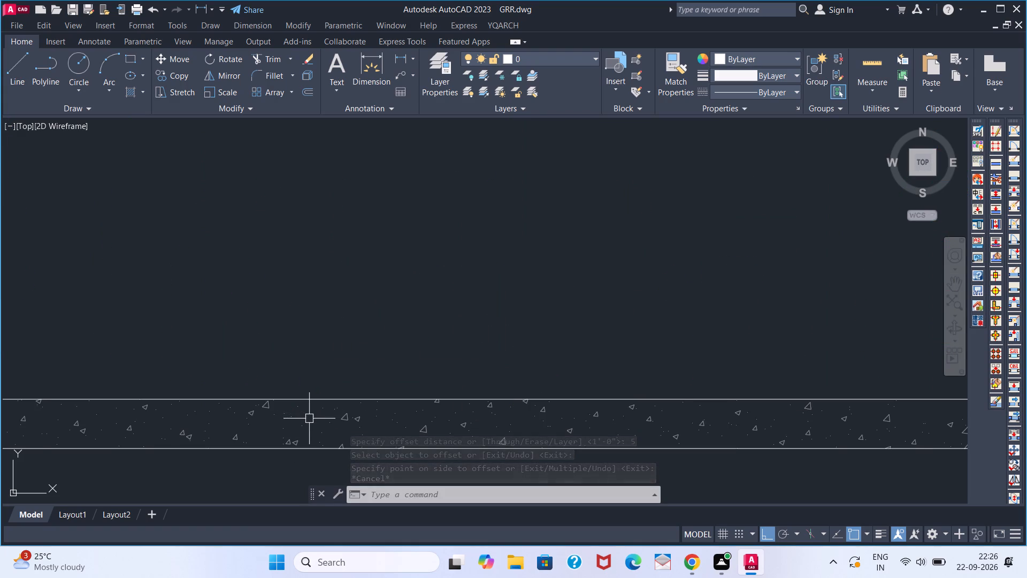
click(286, 423)
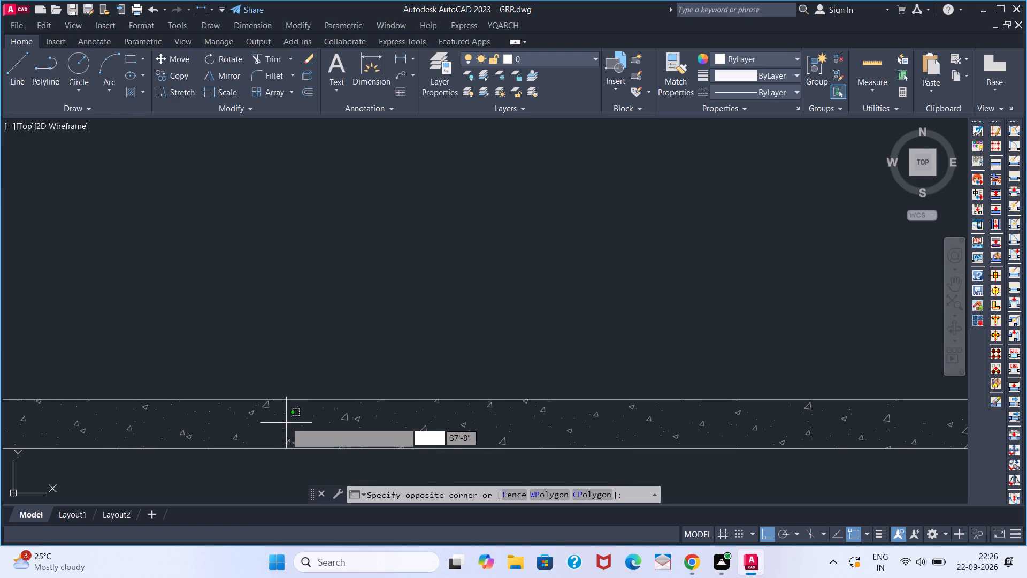
click(254, 432)
scroll(254, 432, down, 11)
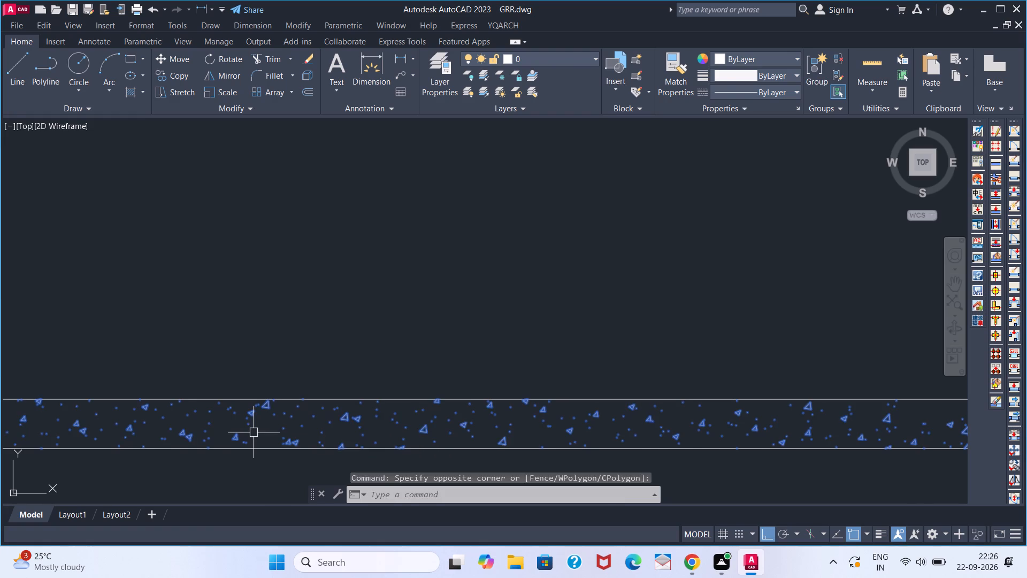
scroll(298, 346, down, 5)
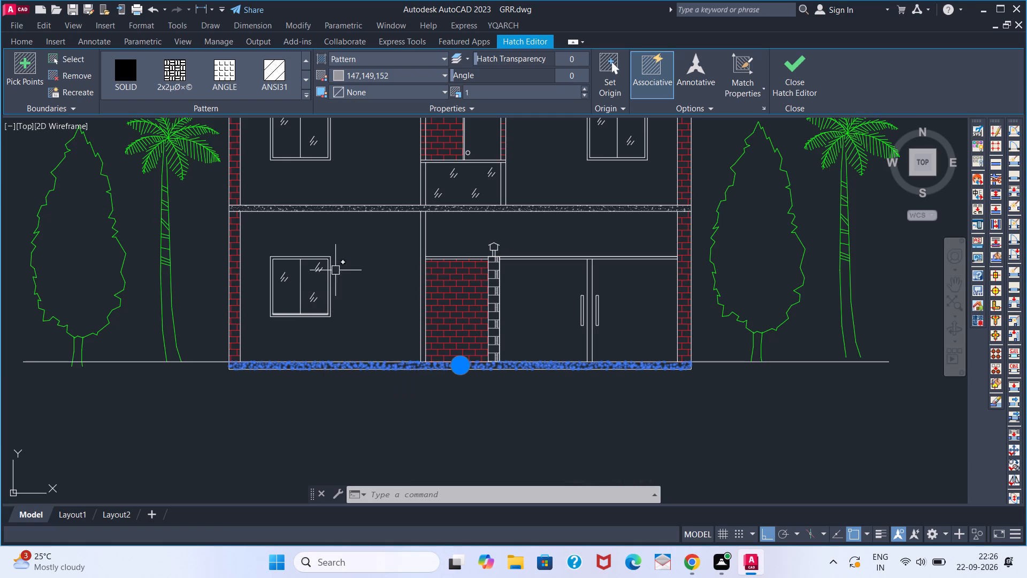
scroll(339, 270, down, 3)
scroll(339, 270, up, 8)
key(Delete)
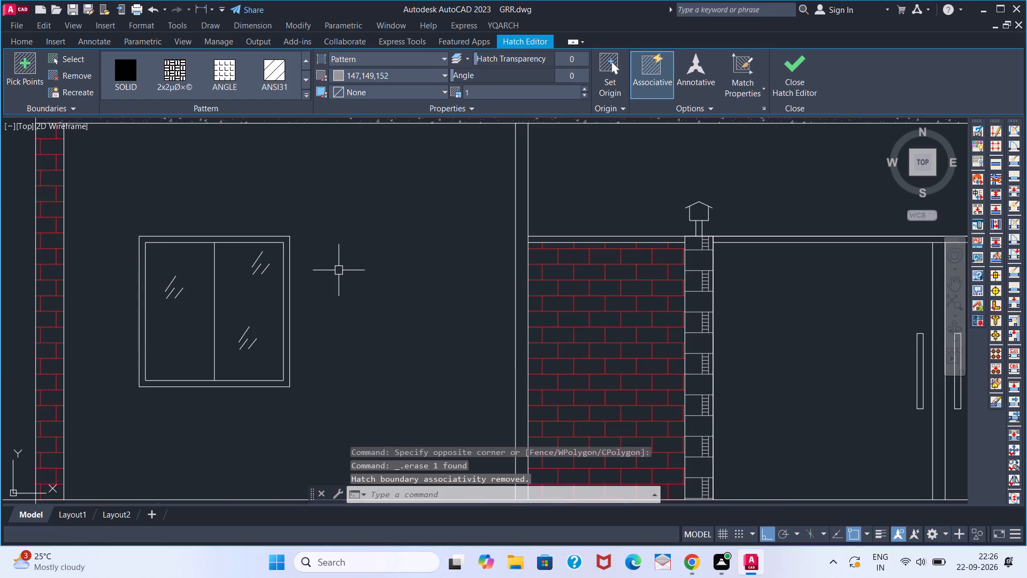
Delete the bottom horizontal line of the base slab below the ground line.
scroll(339, 381, down, 7)
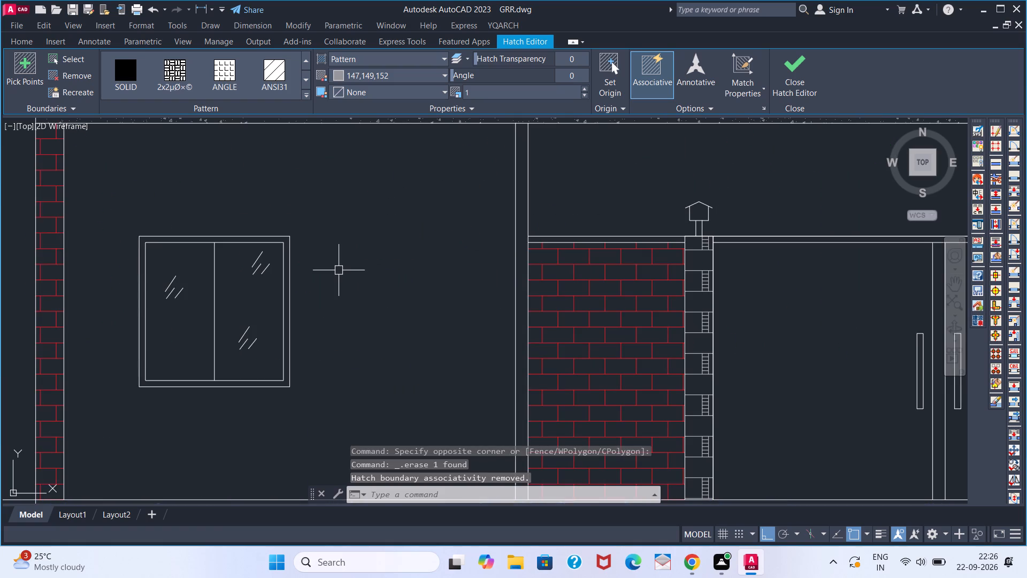
scroll(388, 467, down, 3)
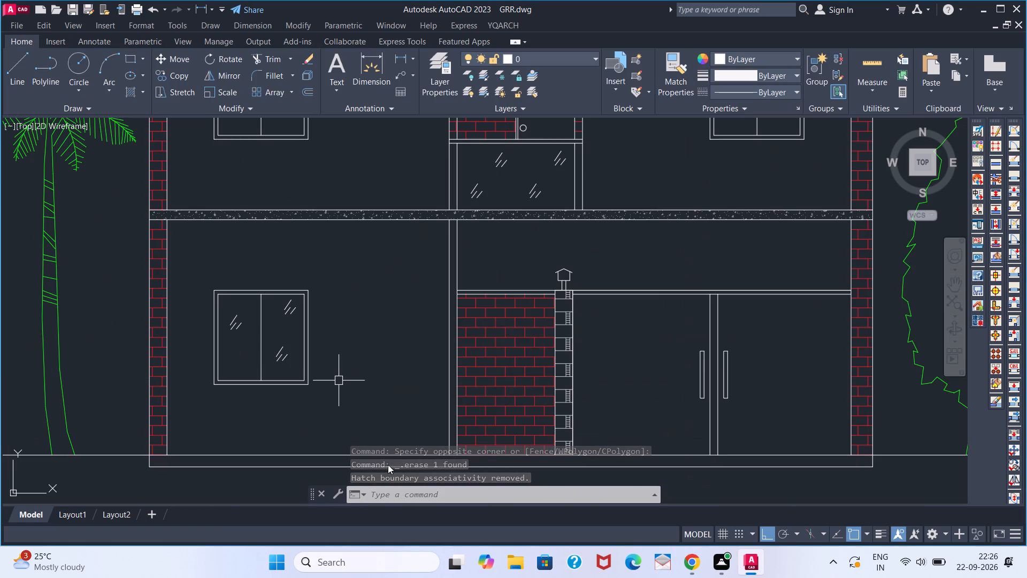
scroll(359, 428, down, 2)
middle_drag(359, 425, 307, 365)
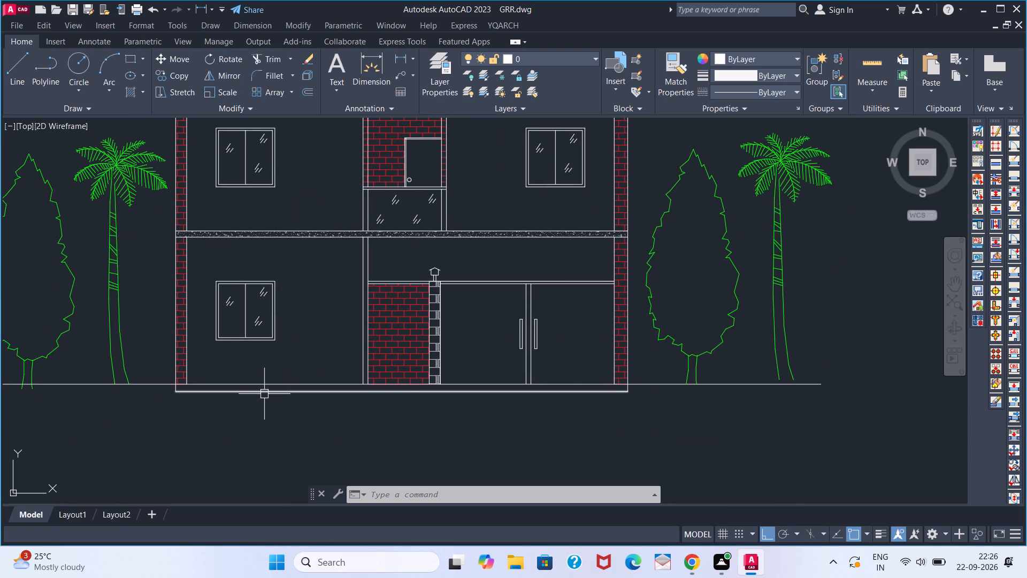
click(264, 394)
key(Delete)
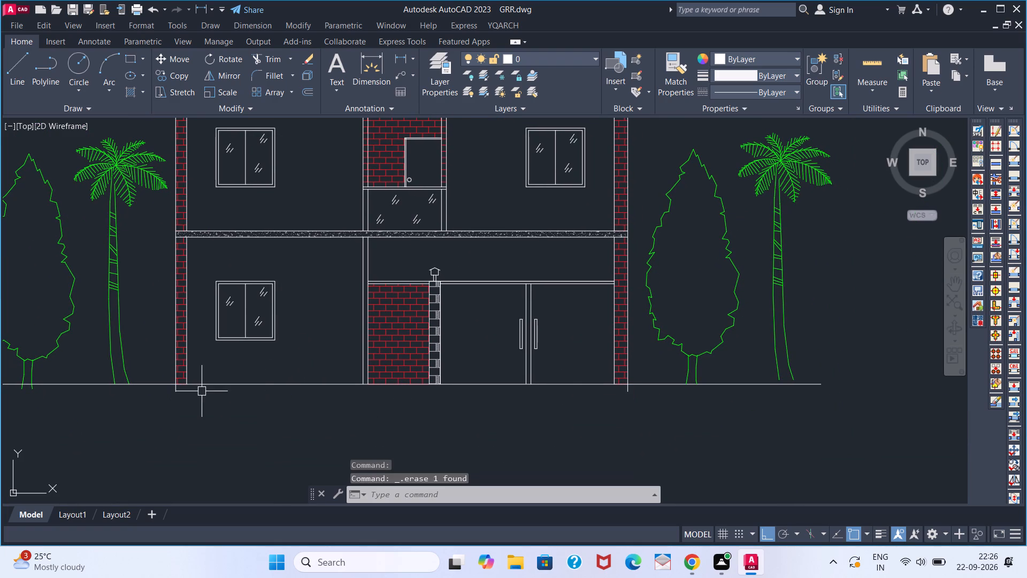
Trim the two outer wall line ends that project below the ground line at both sides of the house.
scroll(166, 386, up, 4)
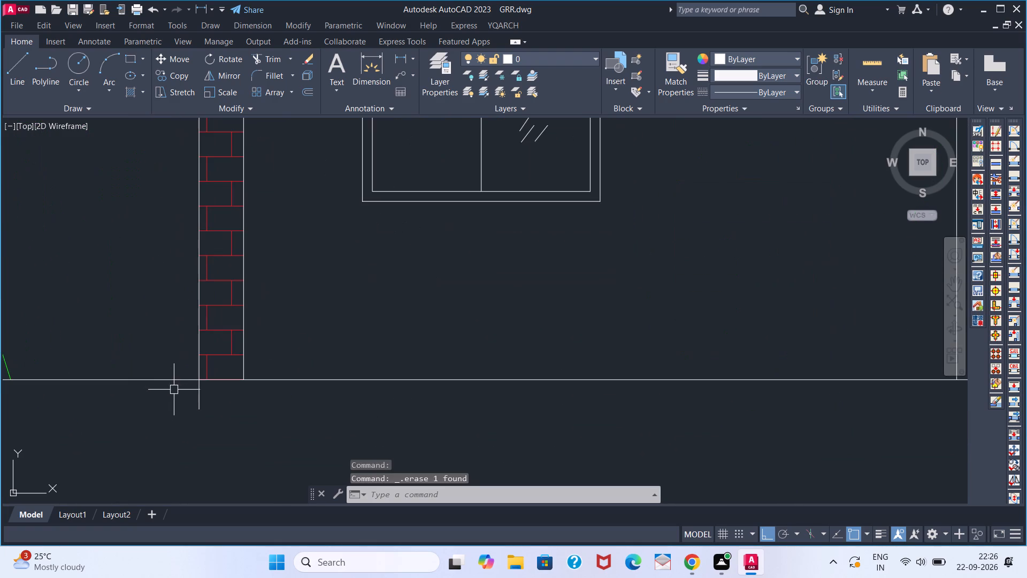
text(TR)
key(space)
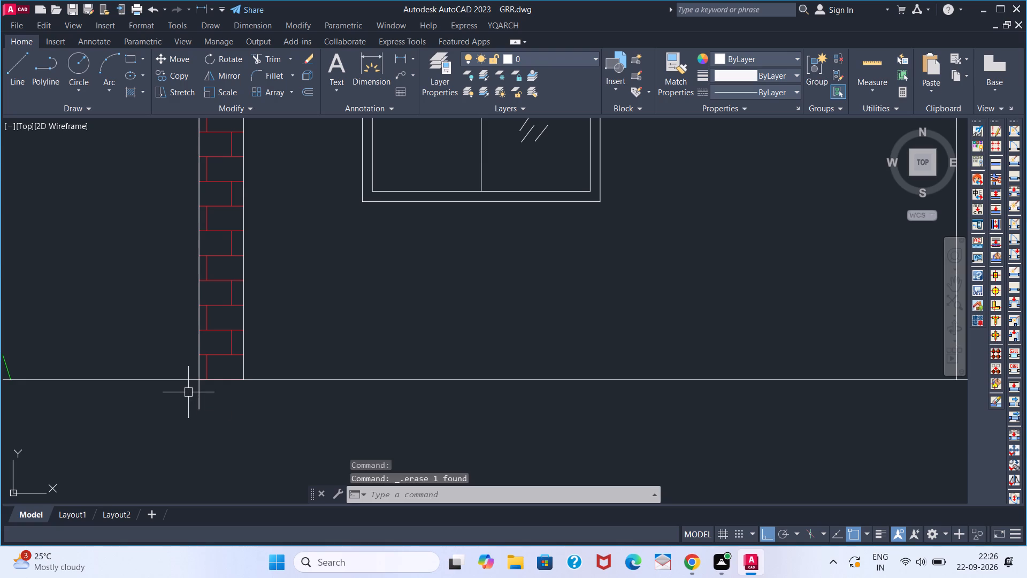
click(198, 391)
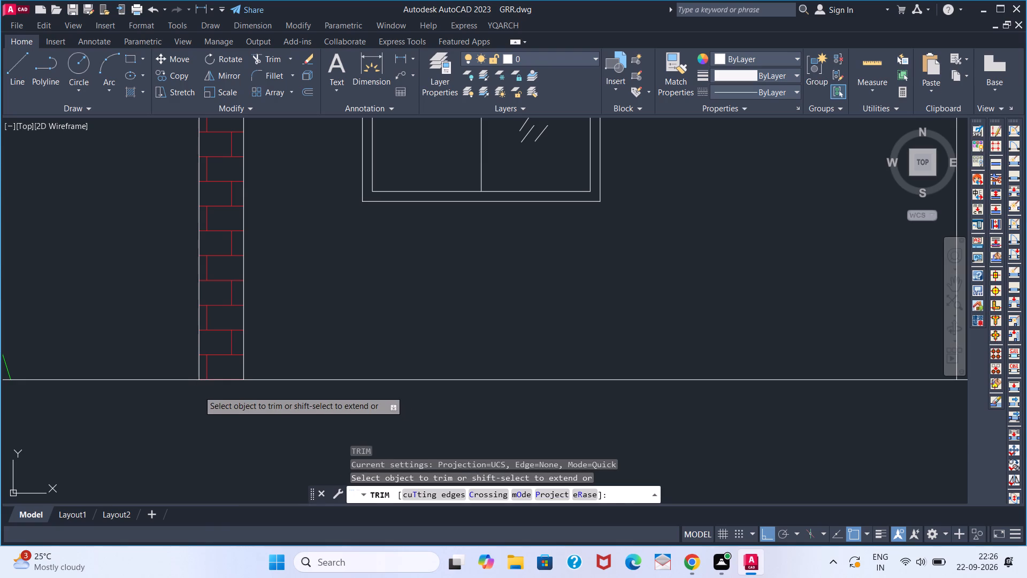
scroll(200, 401, down, 5)
scroll(264, 422, down, 4)
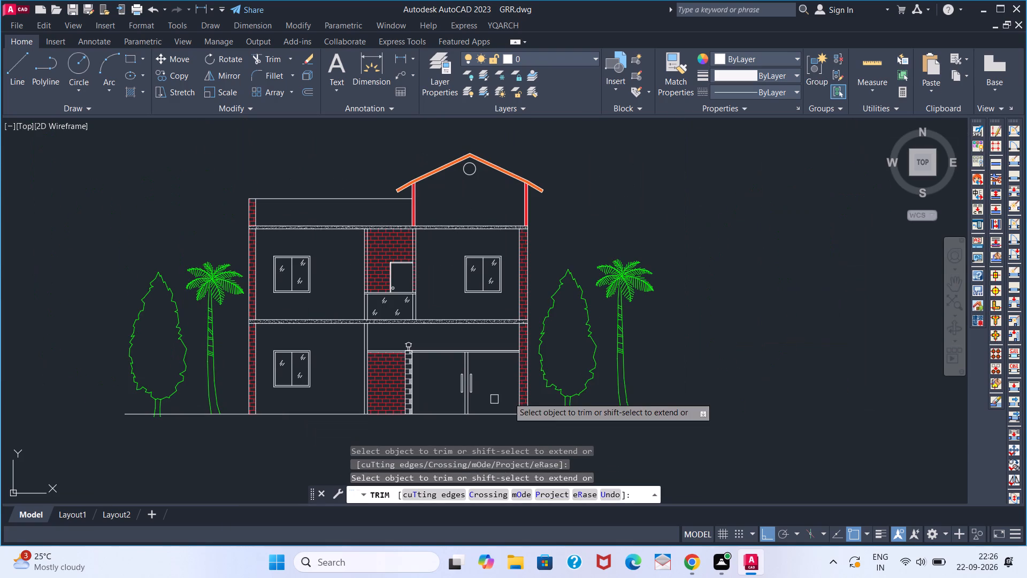
scroll(527, 419, up, 3)
click(526, 419)
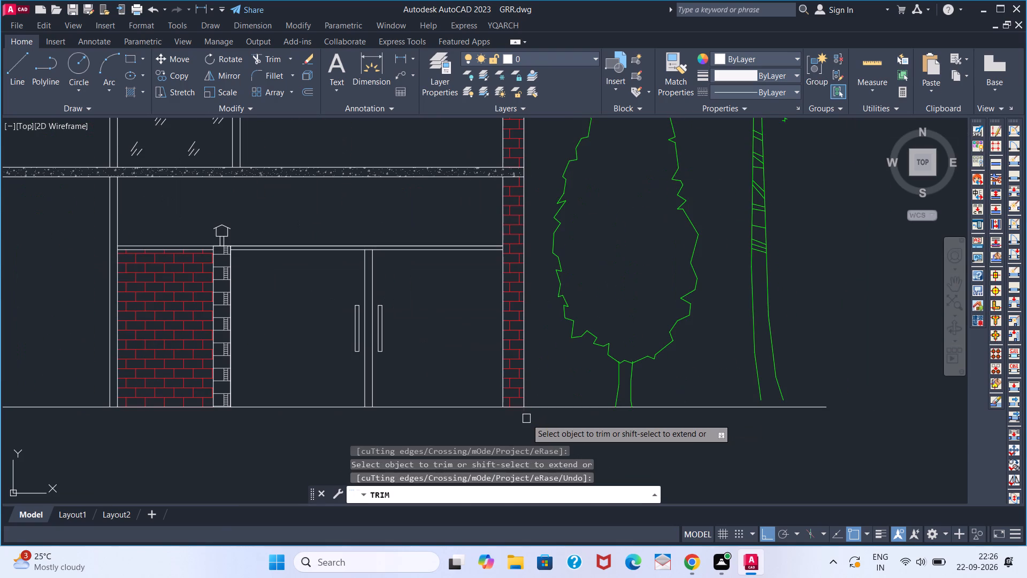
key(space)
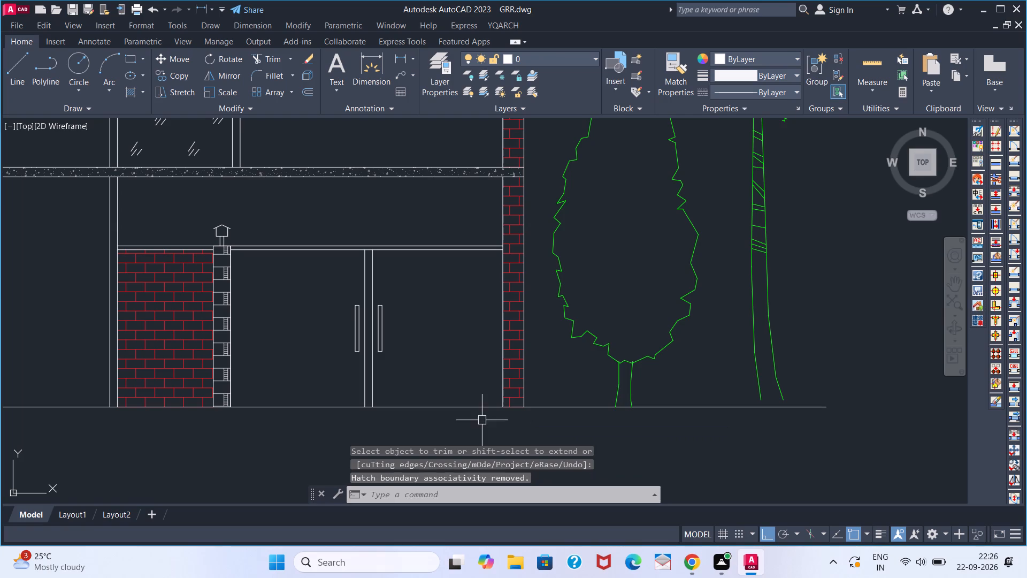
Start a plot with DWG To PDF.pc3 on ISO A4 (210.00 x 297.00 MM) paper, without object lineweights.
scroll(475, 423, down, 3)
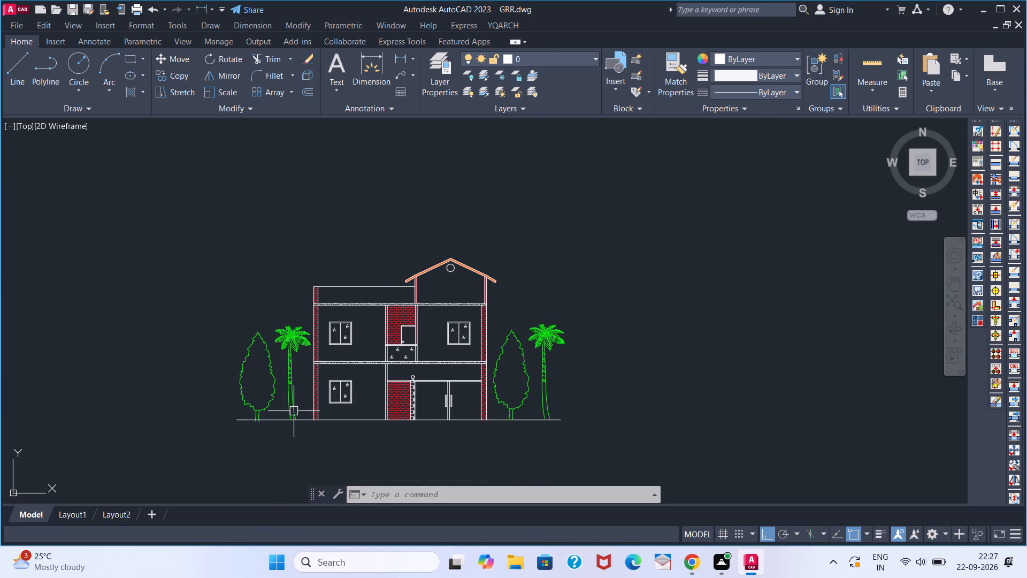
key(ctrl+p)
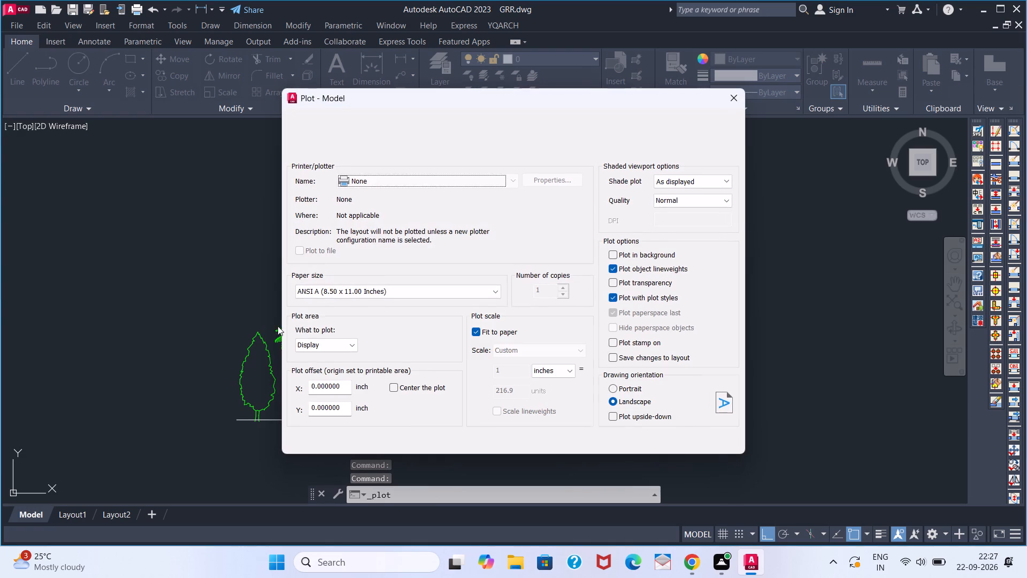
click(415, 175)
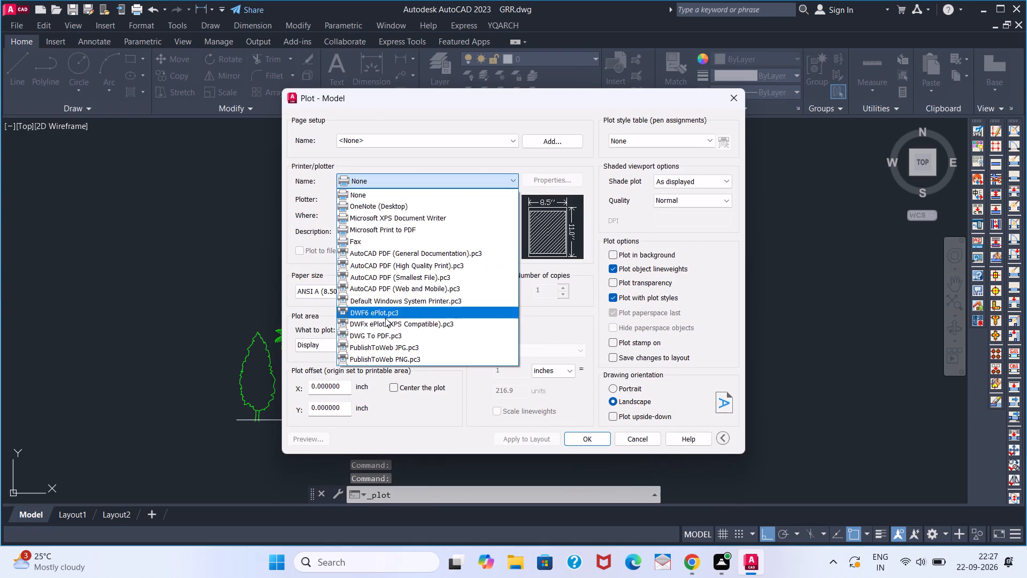
click(379, 337)
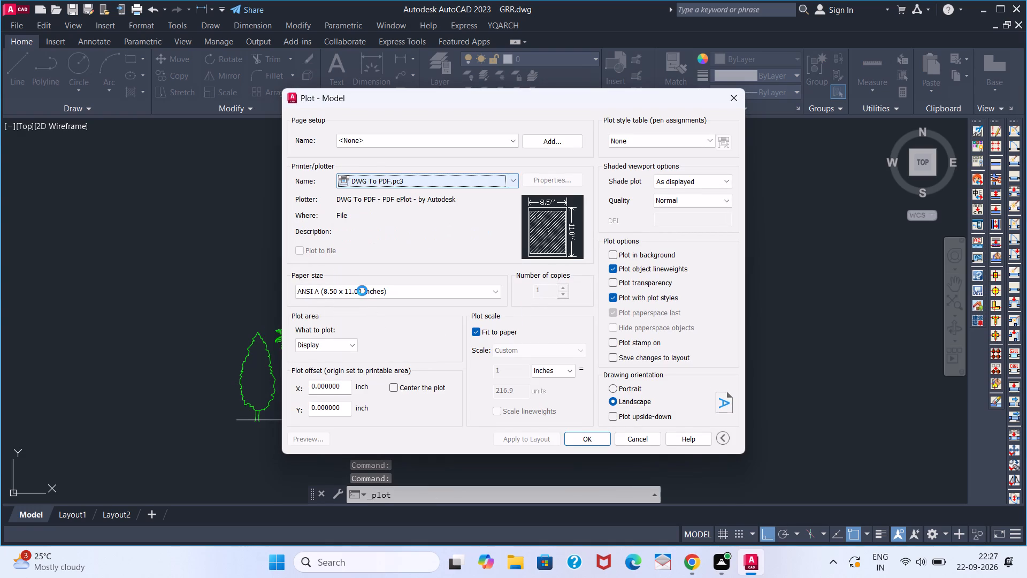
click(362, 291)
scroll(342, 393, down, 7)
scroll(356, 443, down, 8)
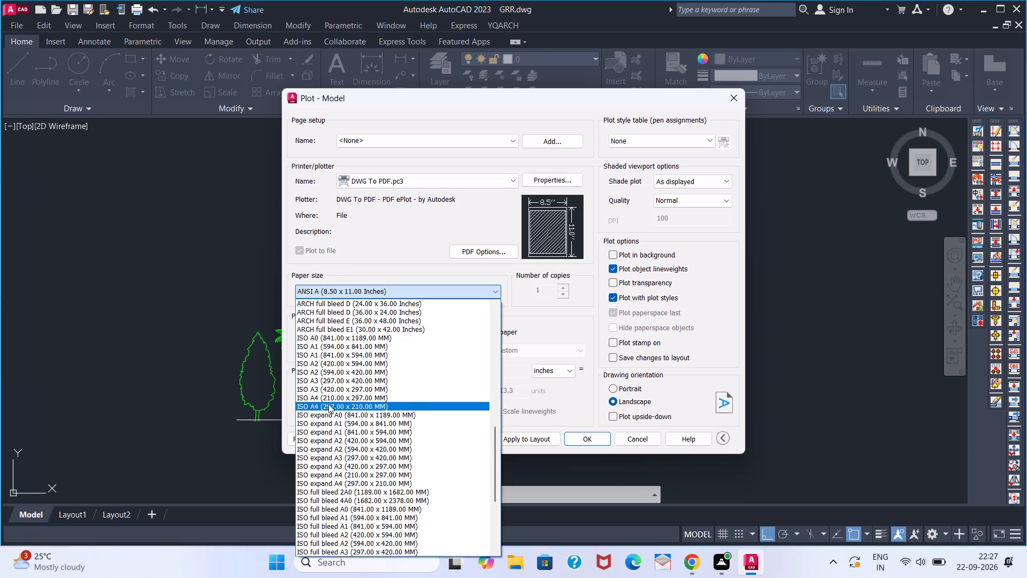
click(327, 399)
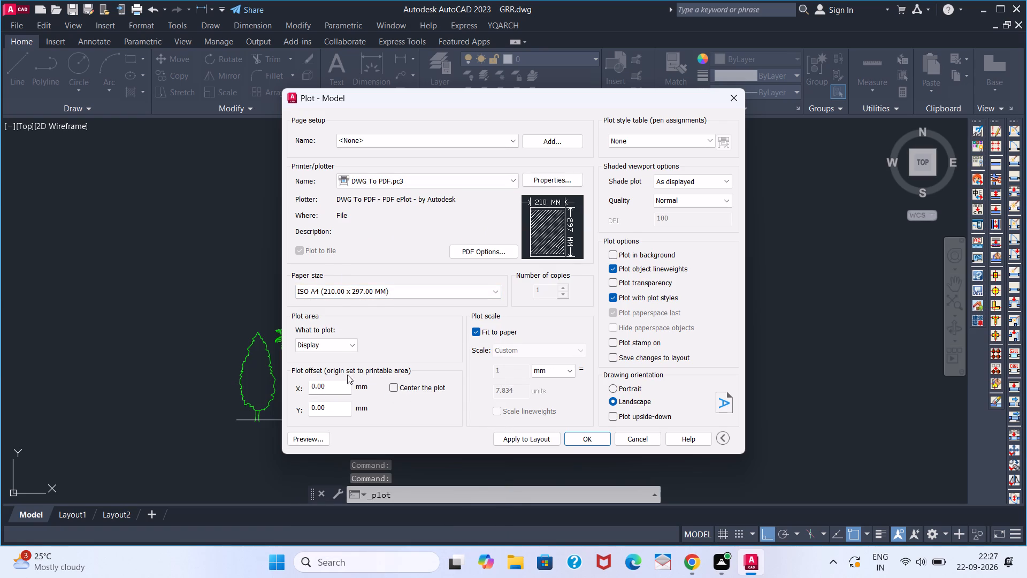
click(615, 267)
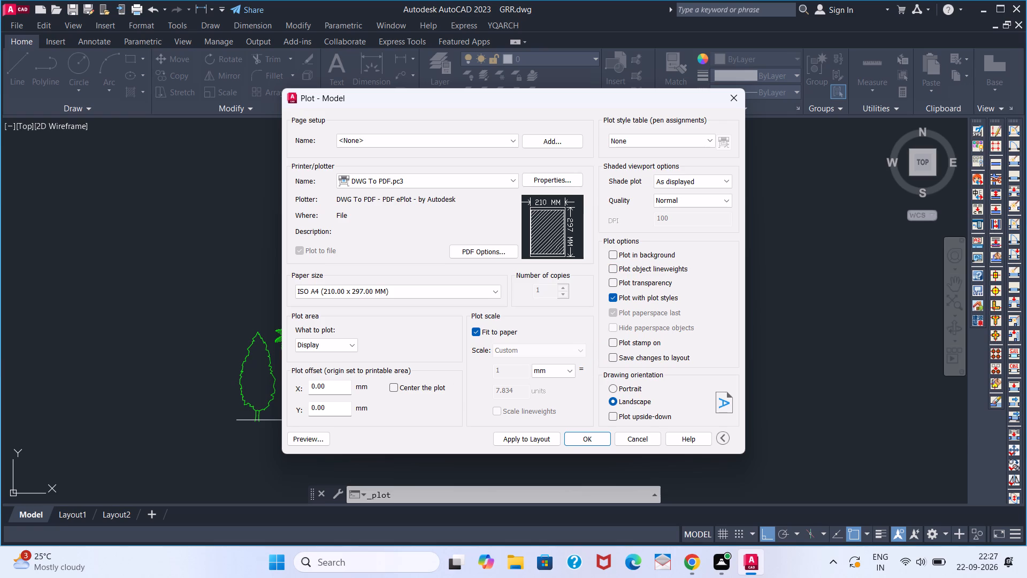
Set the plot area to a window enclosing the whole house elevation with its trees, and preview the landscape sheet.
click(315, 347)
click(318, 385)
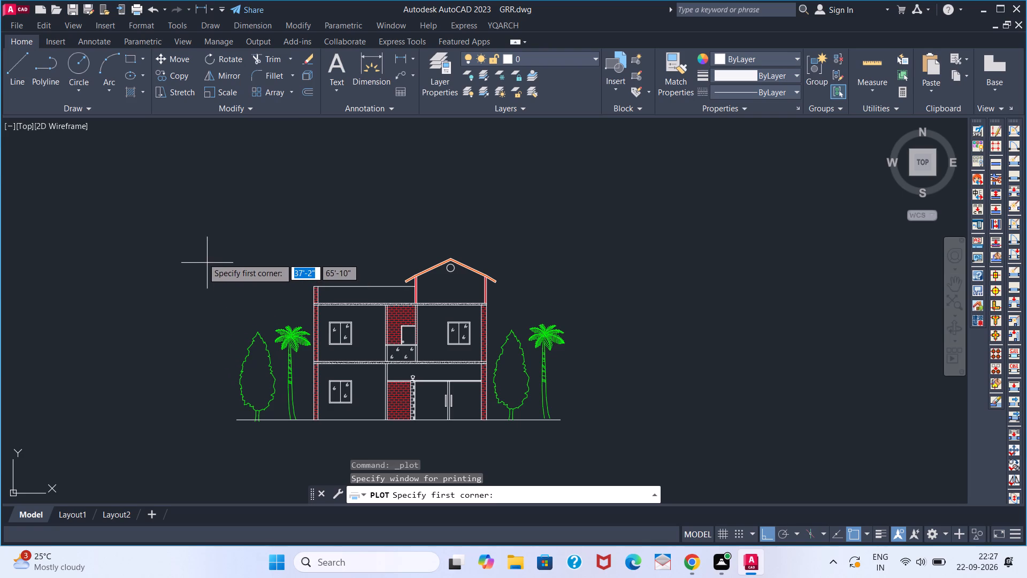
click(196, 224)
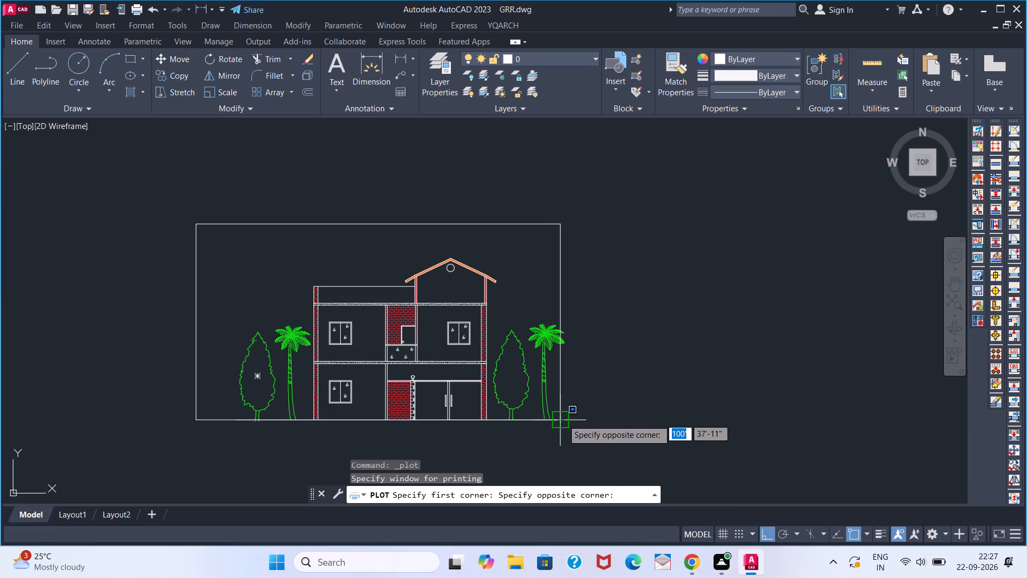
click(603, 421)
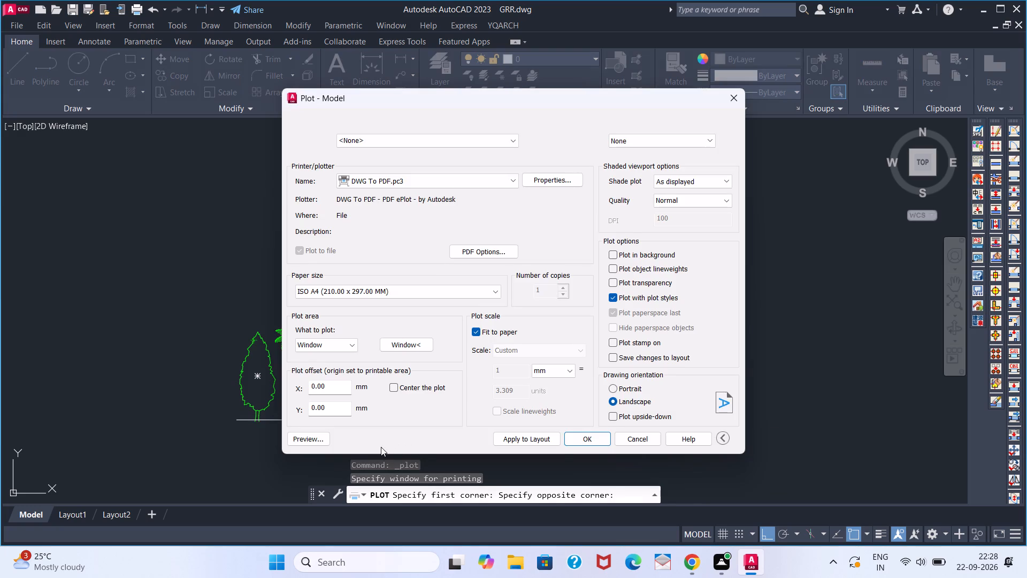
click(313, 442)
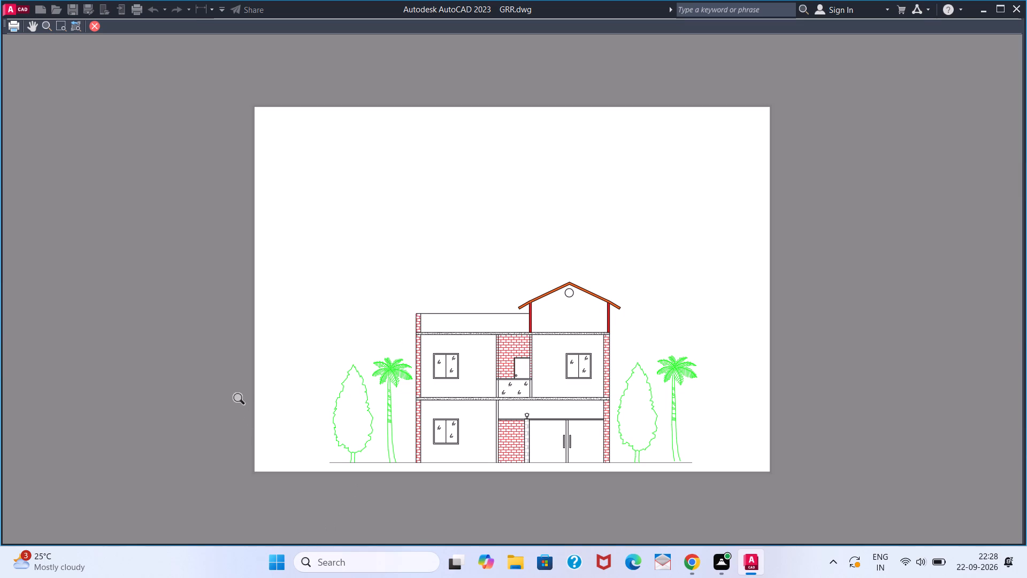
key(Escape)
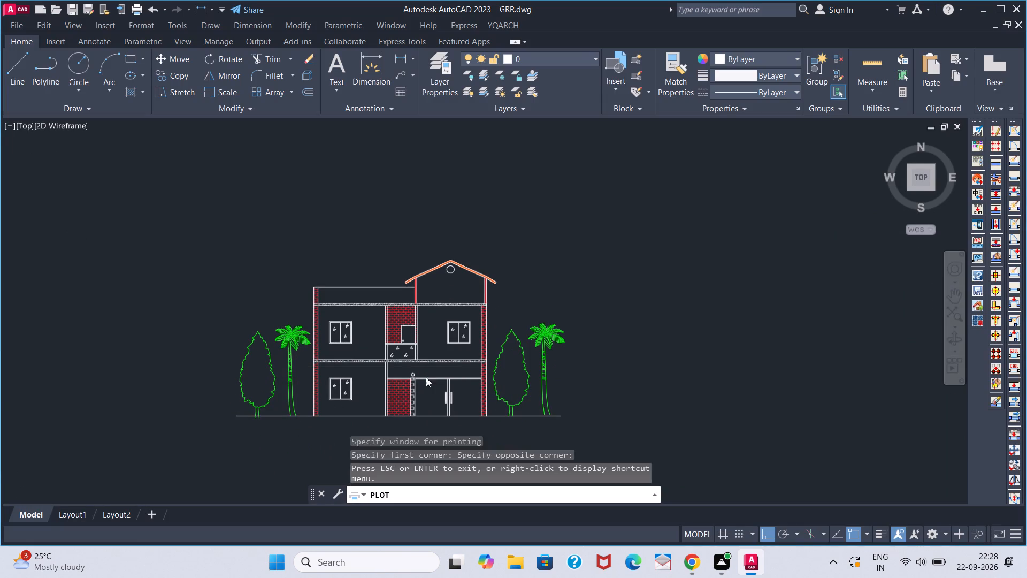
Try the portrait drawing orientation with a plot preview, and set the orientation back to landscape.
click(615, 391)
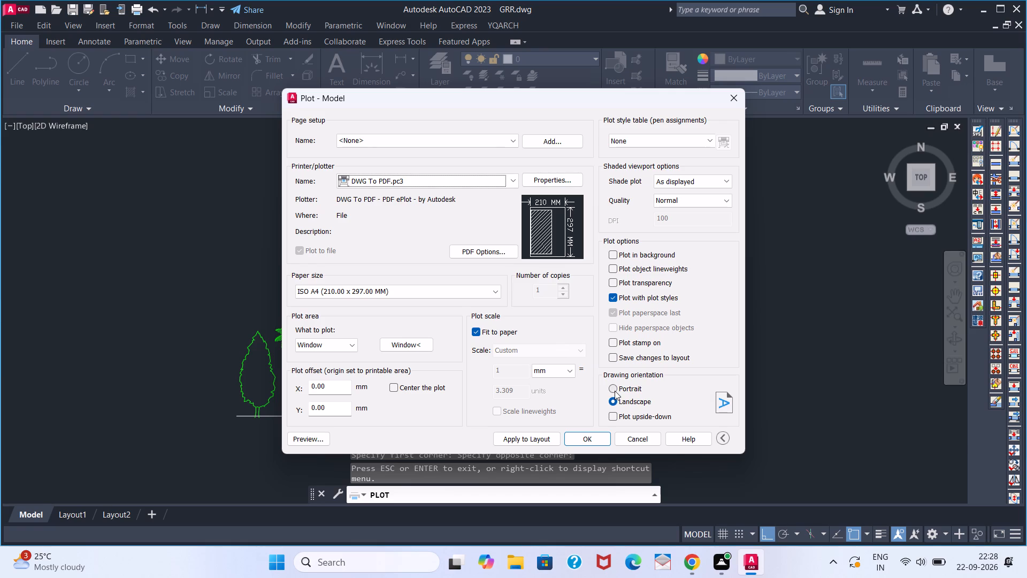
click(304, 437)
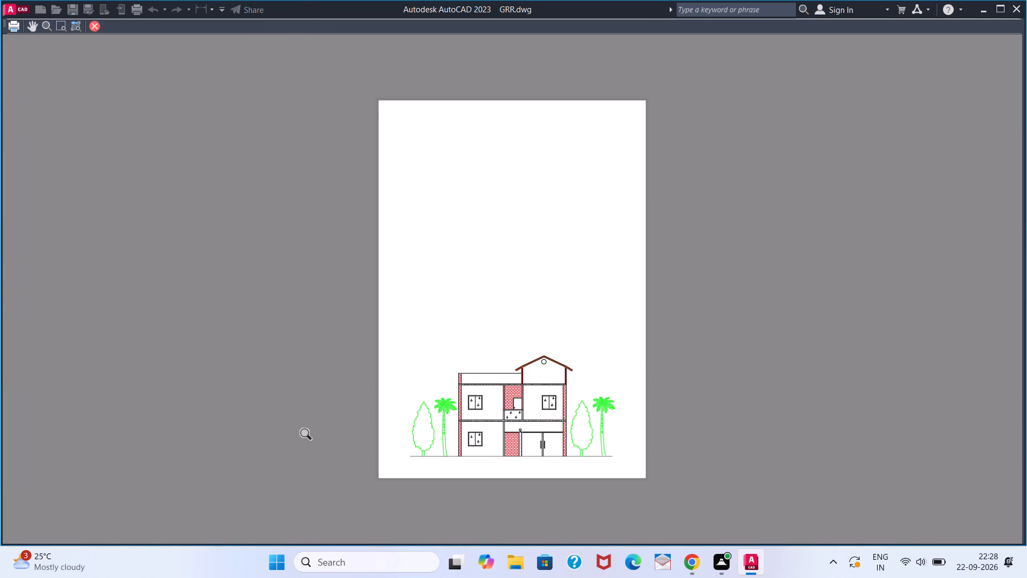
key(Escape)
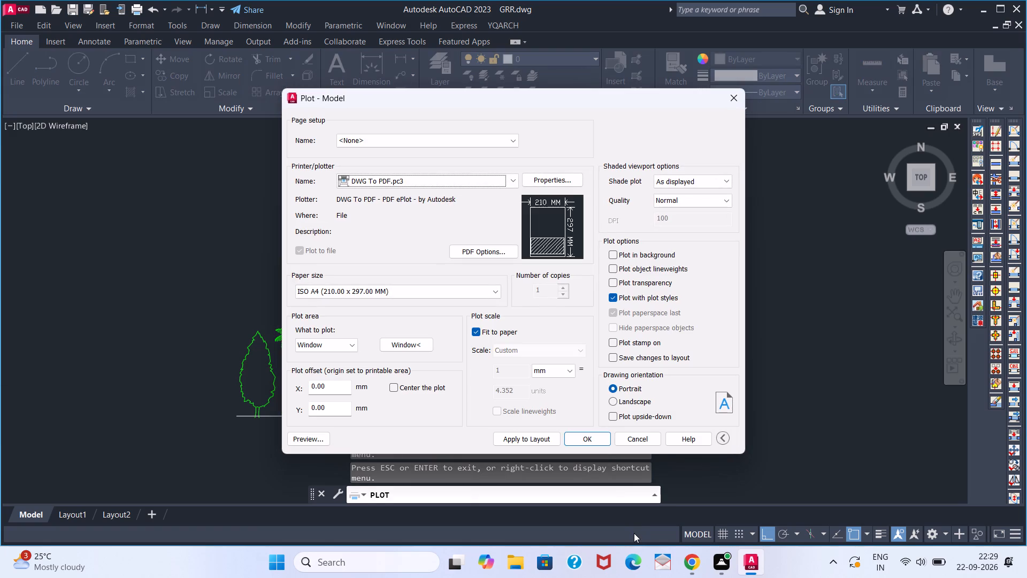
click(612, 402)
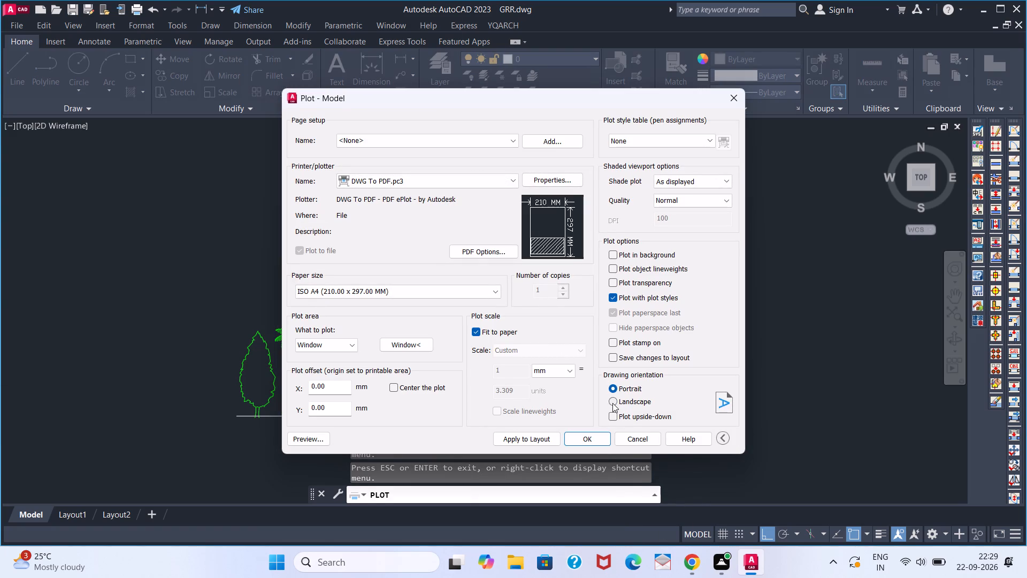
Plot the elevation to a PDF file named FRONT ELEVATION, saved on the Desktop.
click(585, 436)
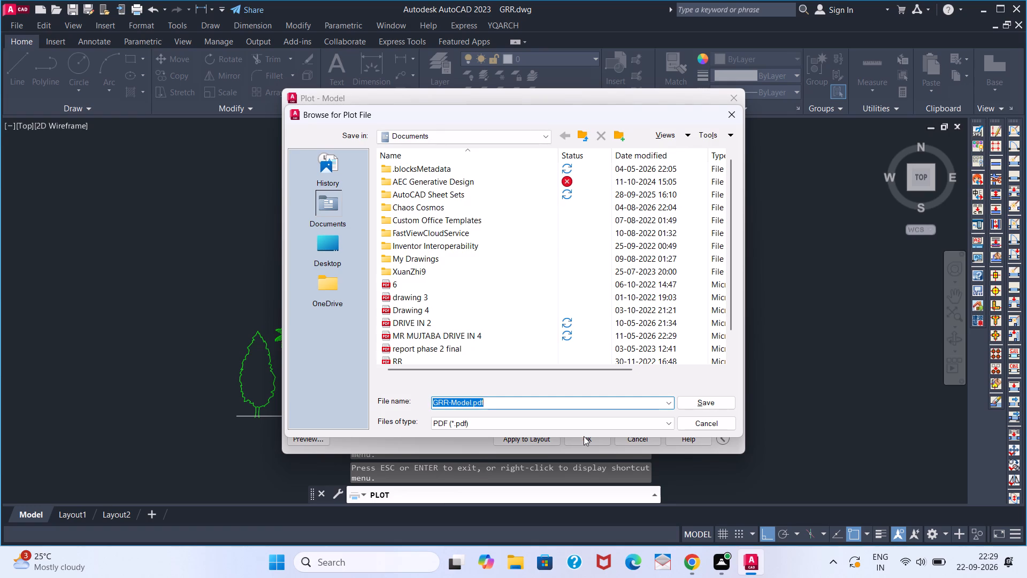
key(BackSpace)
text(FRON)
key(BackSpace)
key(BackSpace)
key(BackSpace)
key(BackSpace)
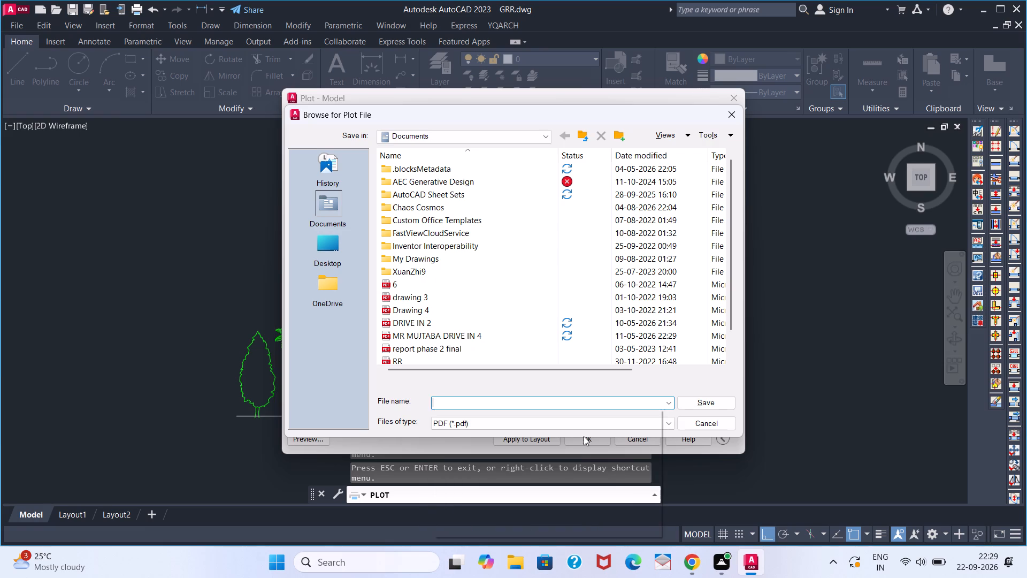
text(FRO)
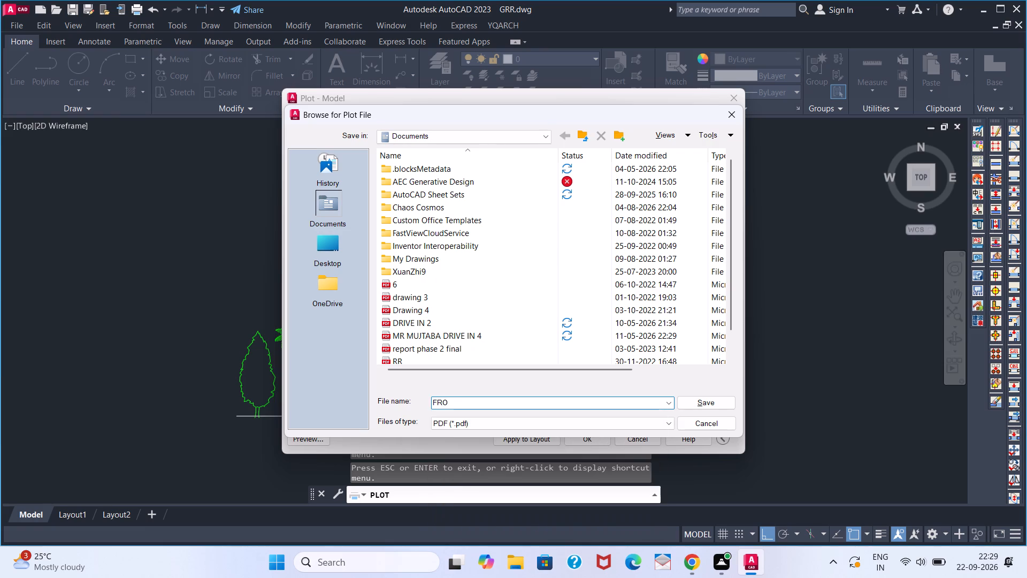
text(NT ELEVATION)
key(space)
click(339, 245)
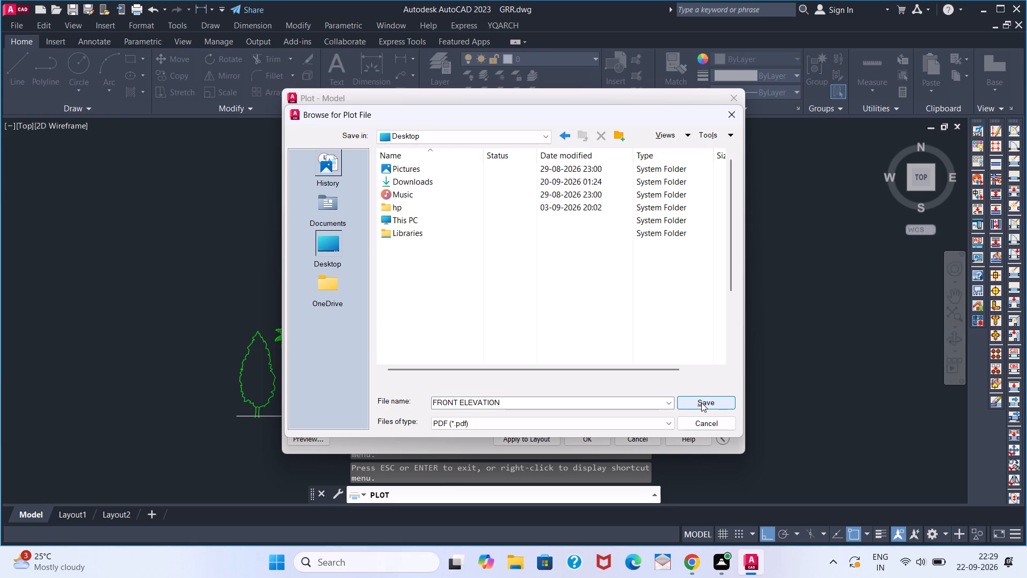
click(701, 402)
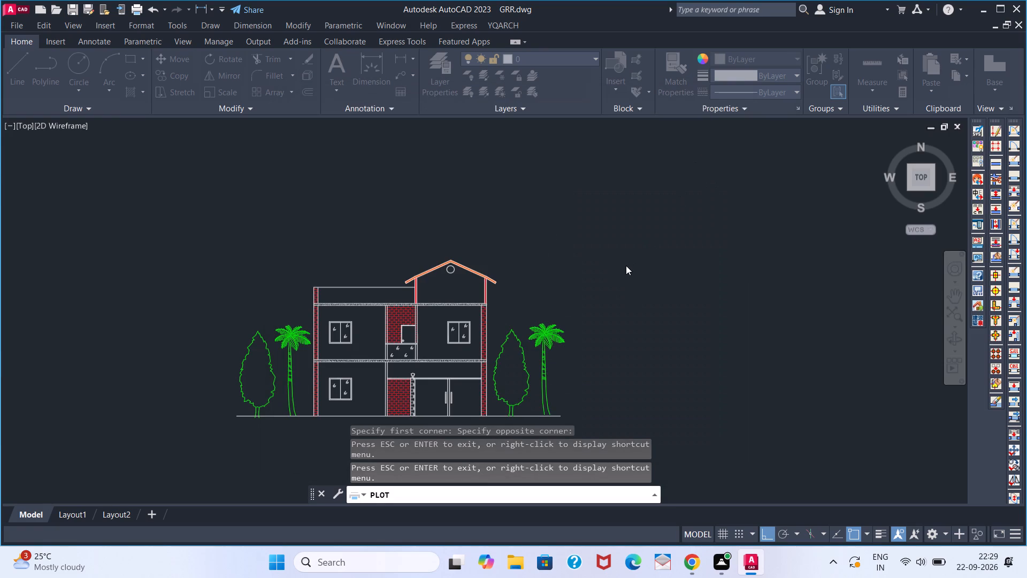
Save the GRR.dwg drawing.
key(ctrl+s)
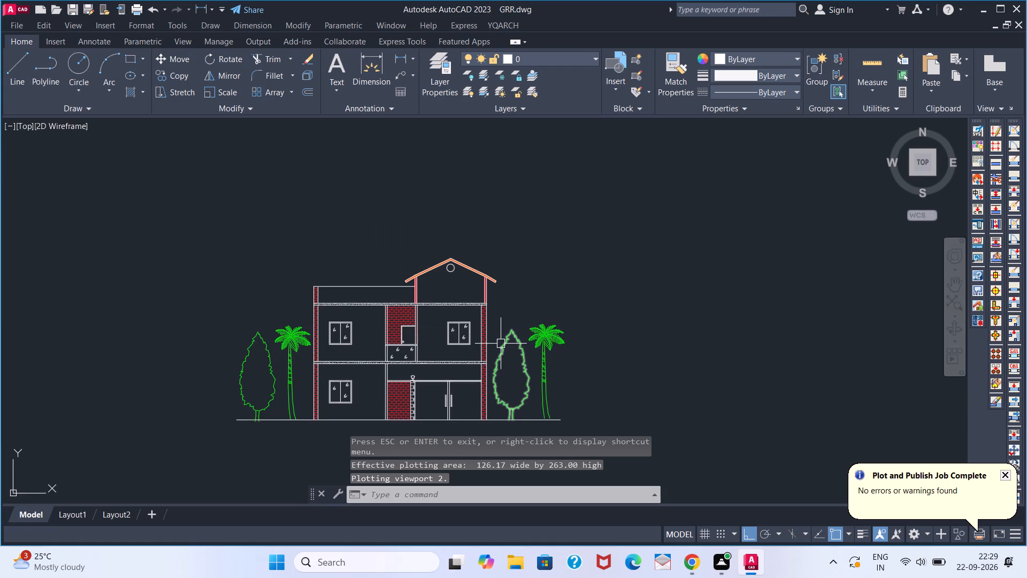
key(ctrl+s)
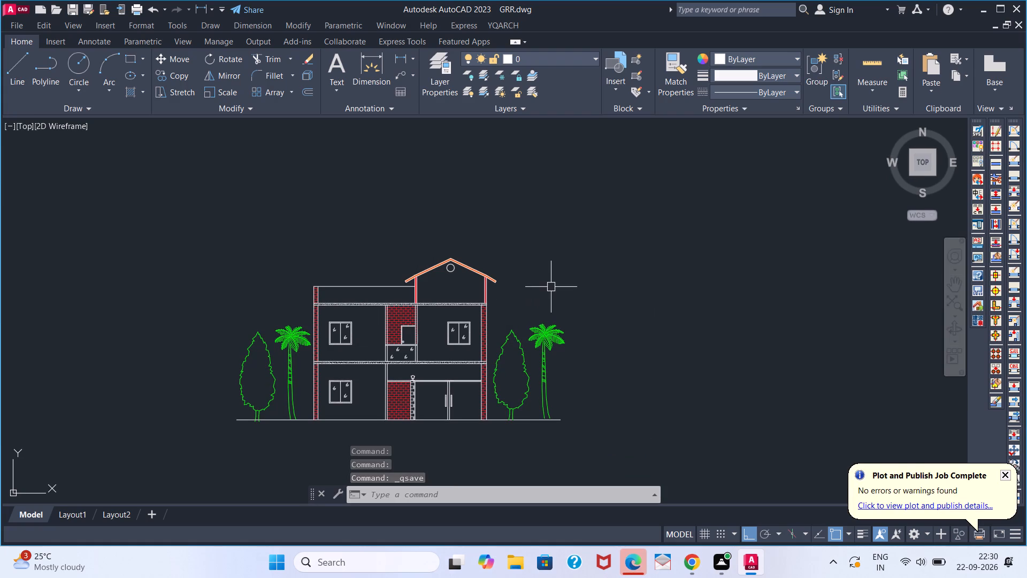
scroll(551, 287, down, 4)
scroll(511, 301, up, 4)
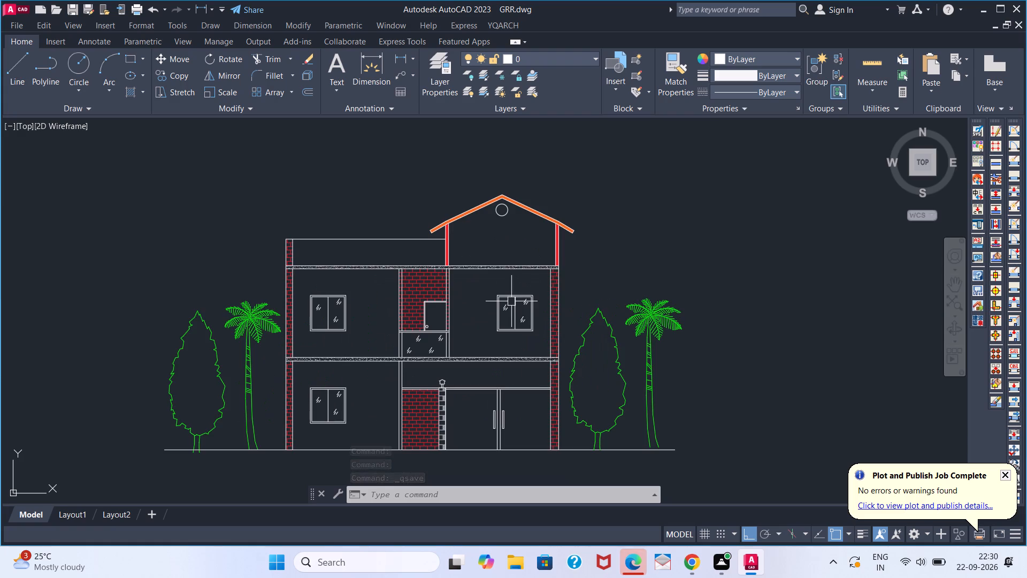
key(ctrl+s)
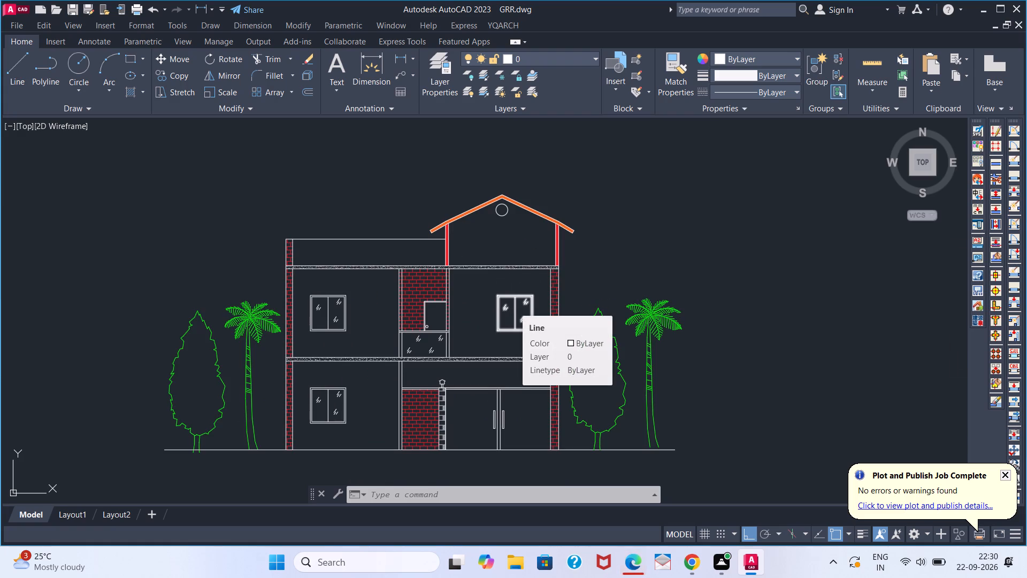